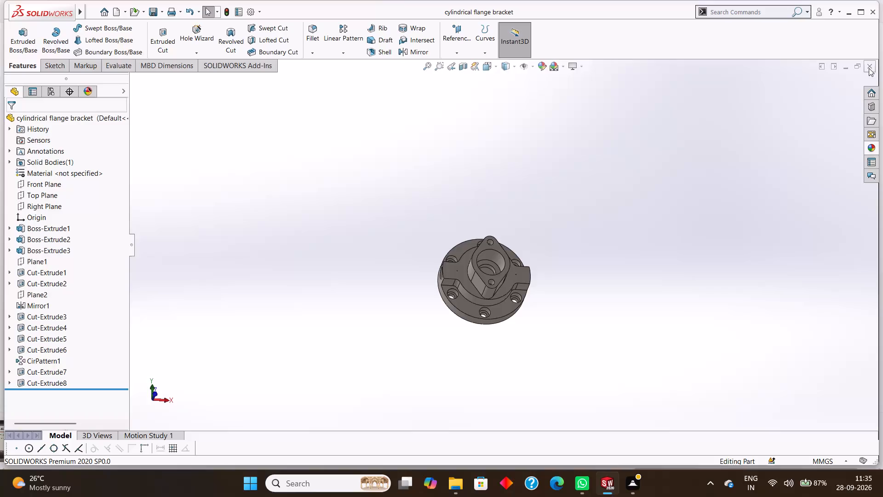
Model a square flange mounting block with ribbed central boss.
Close the cylindrical flange bracket document and create a new part document.
click(869, 68)
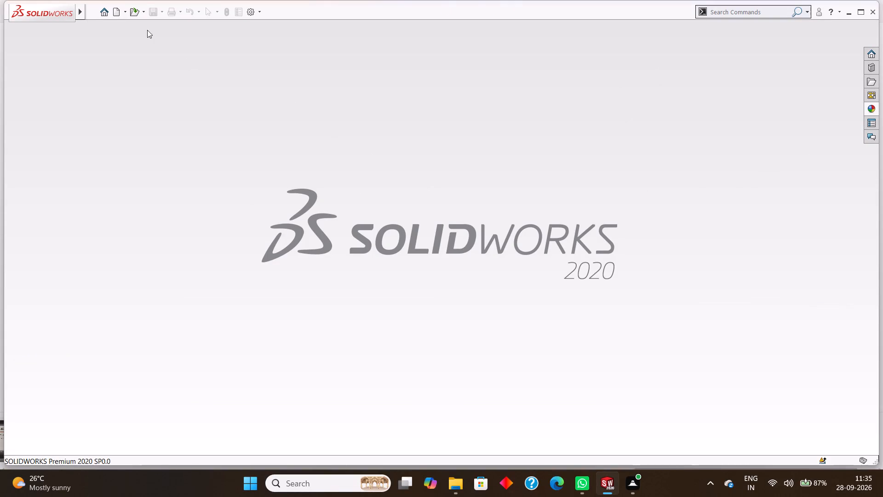
click(126, 12)
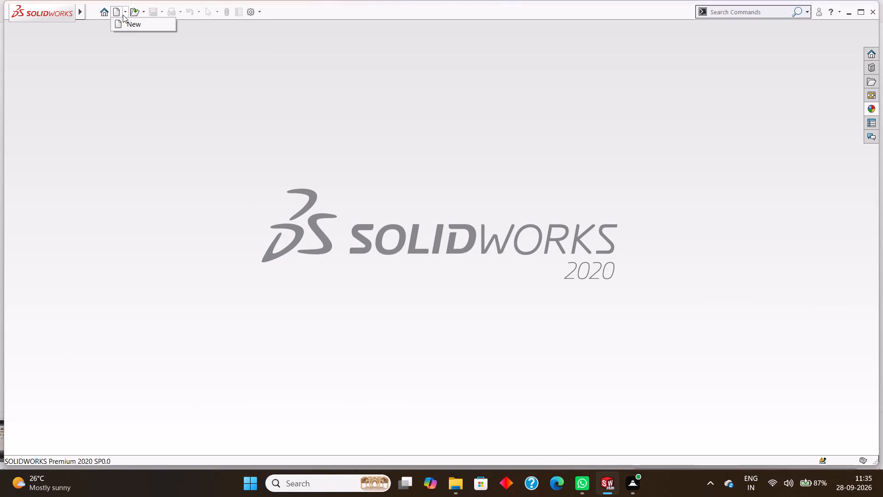
click(127, 25)
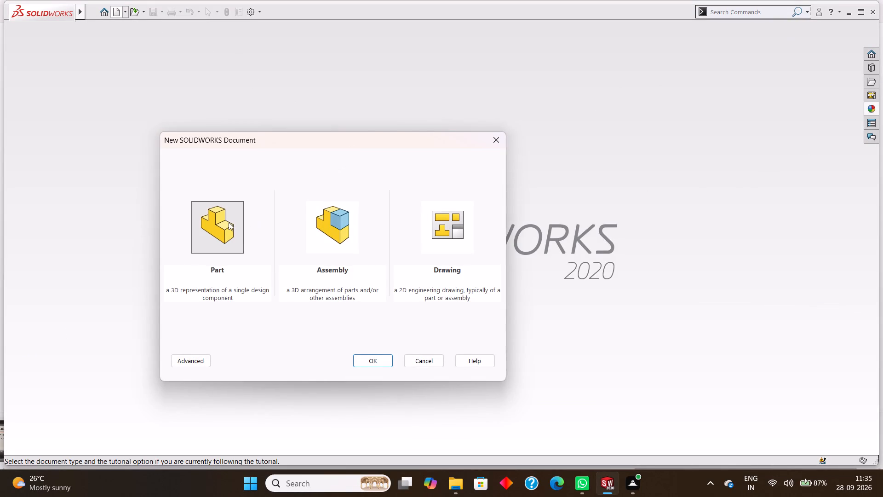
click(228, 222)
click(362, 358)
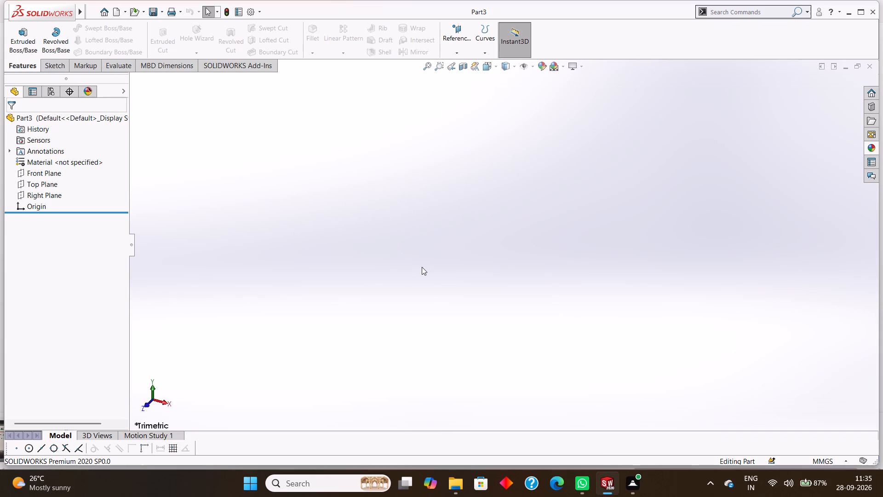
Sketch a closed 154 mm by 154 mm square of lines on the Front Plane, with its lower-left corner at the origin.
click(46, 175)
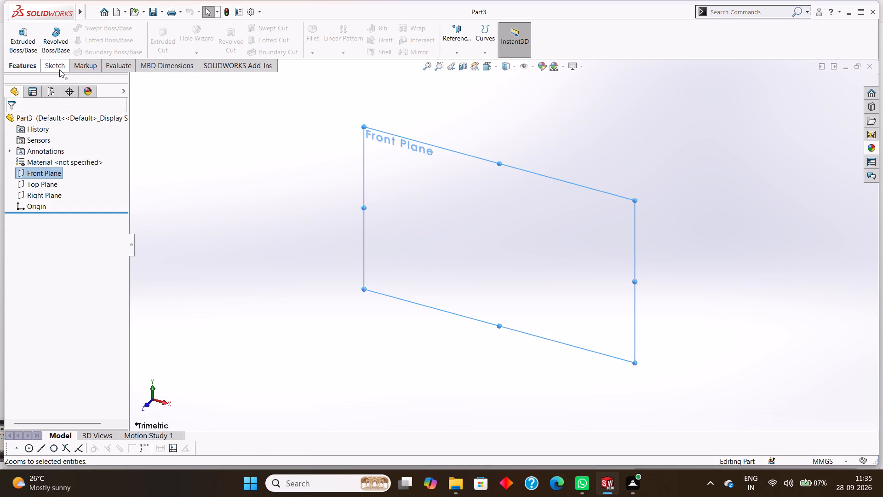
click(59, 69)
click(93, 29)
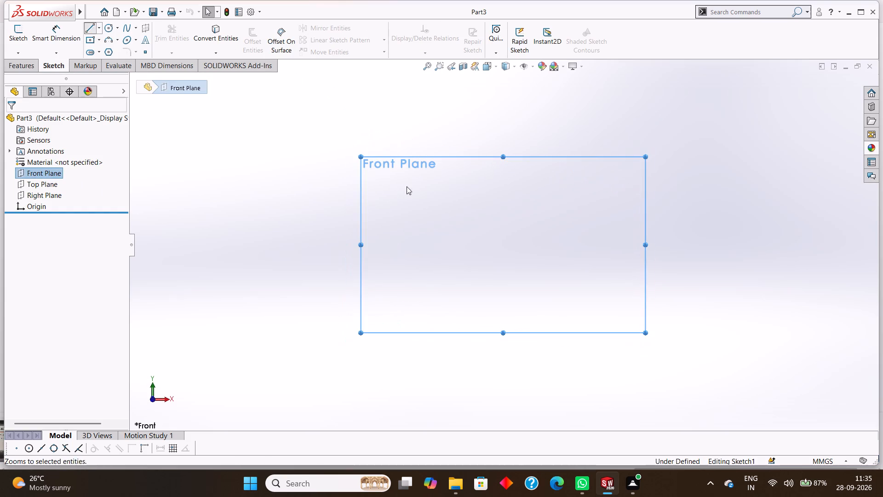
click(502, 244)
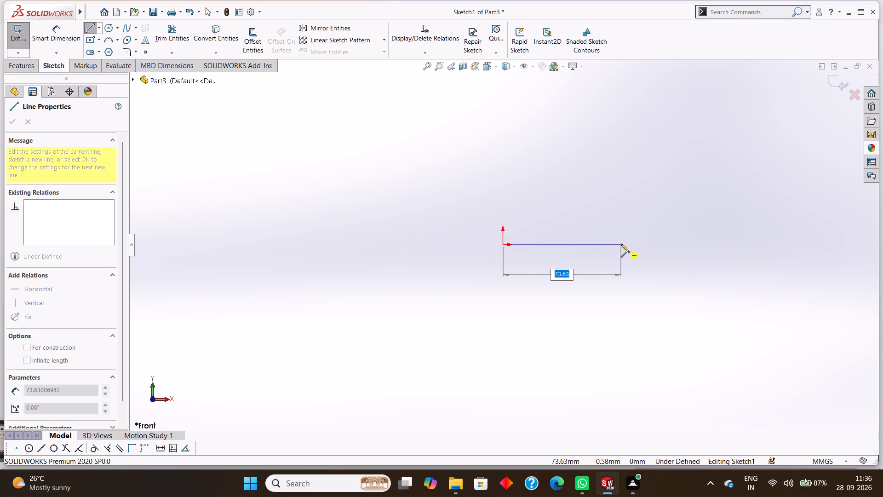
text(154)
key(Return)
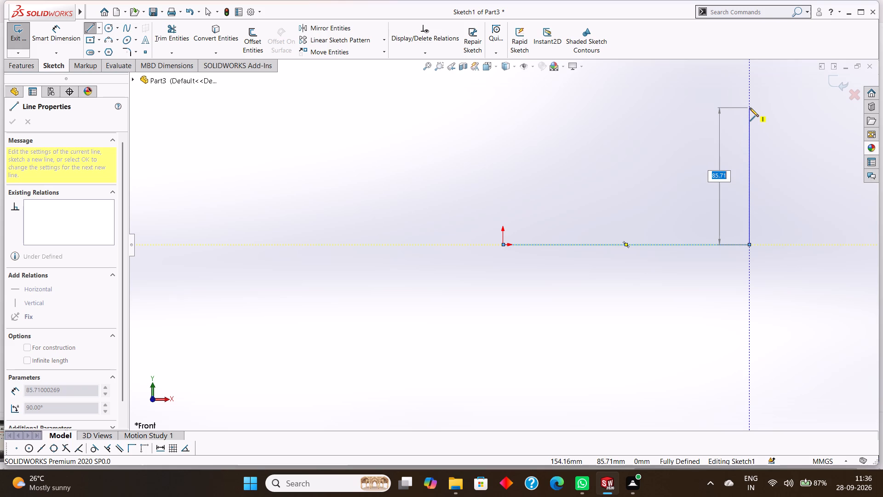
text(154)
key(Return)
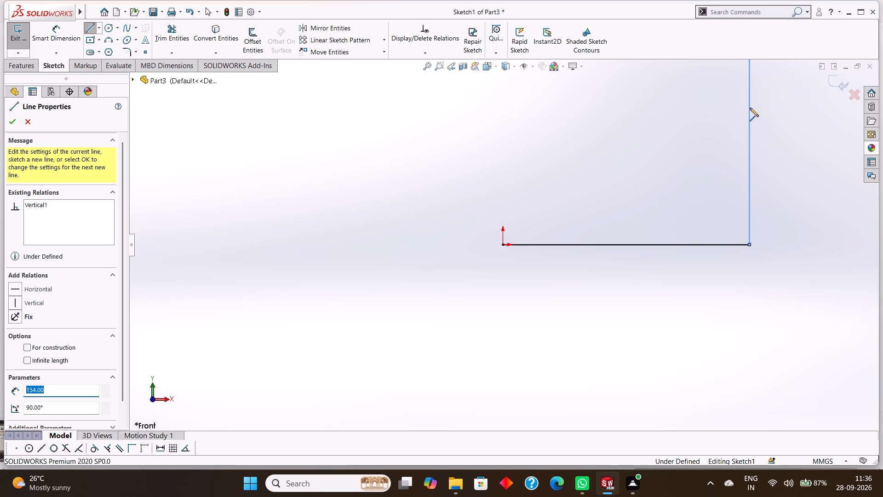
scroll(750, 108, up, 2)
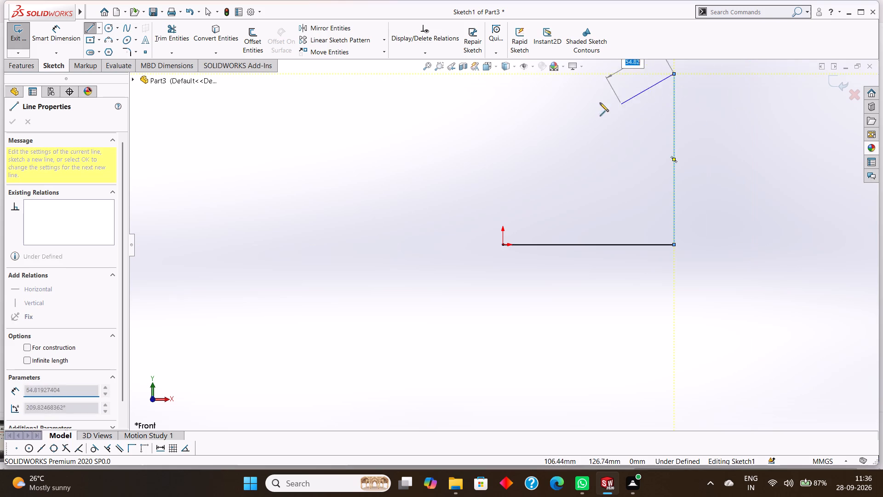
scroll(525, 97, up, 1)
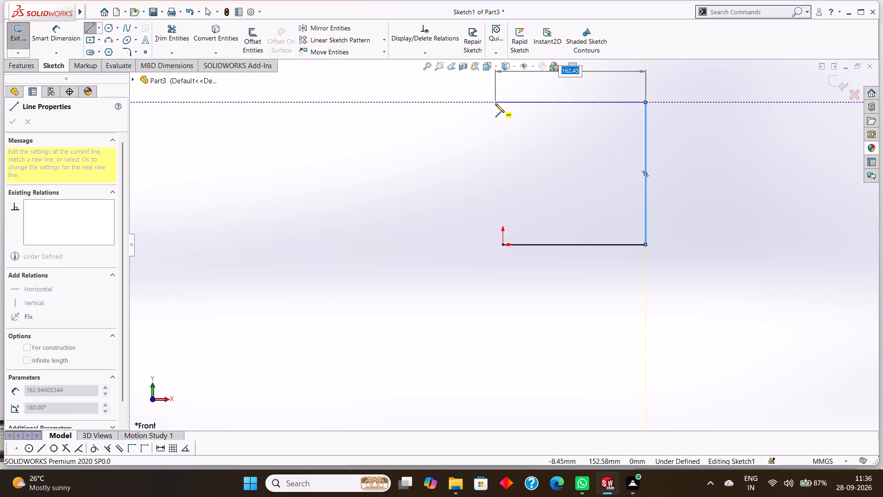
text(154)
key(Return)
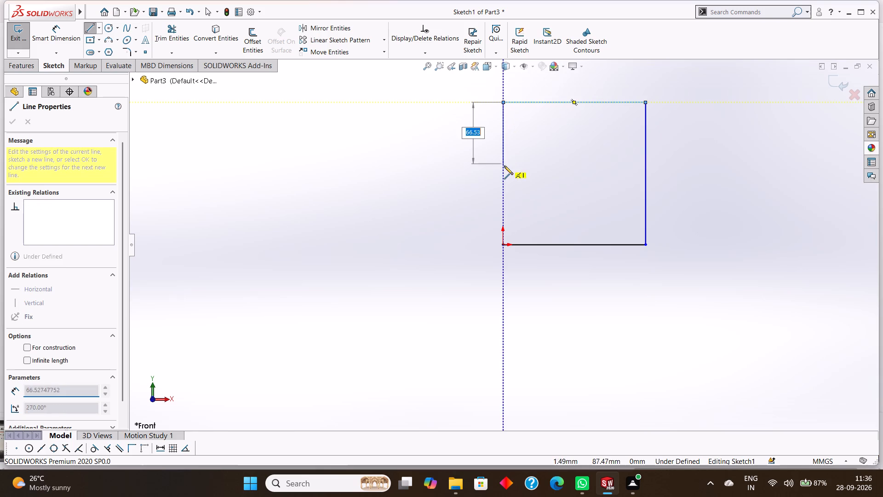
click(502, 243)
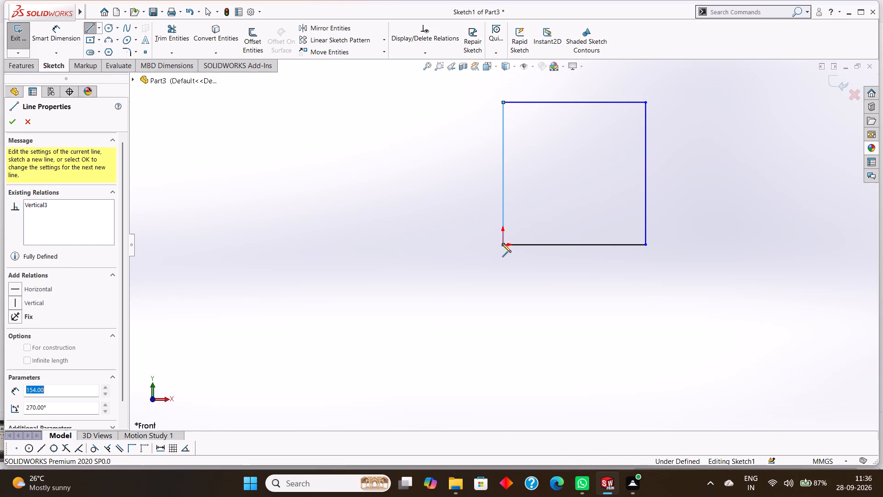
right_click(402, 224)
click(426, 232)
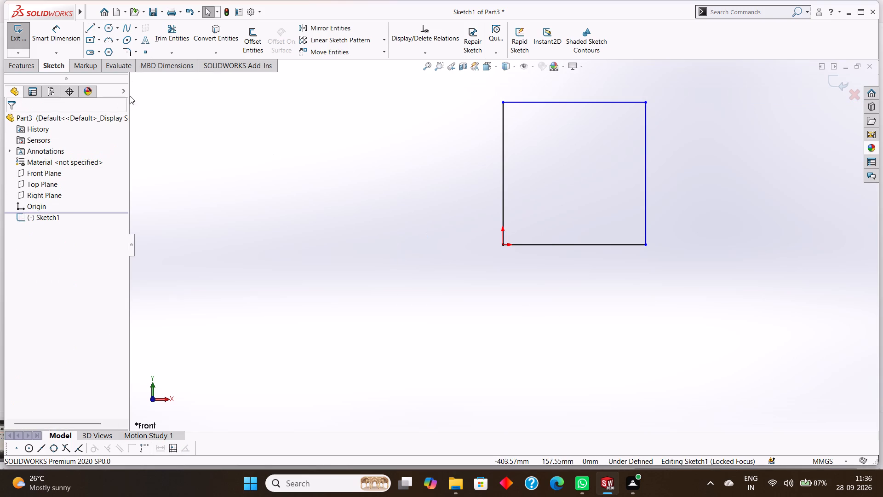
Dimension the square's bottom edge and right edge at 154 mm each.
click(50, 26)
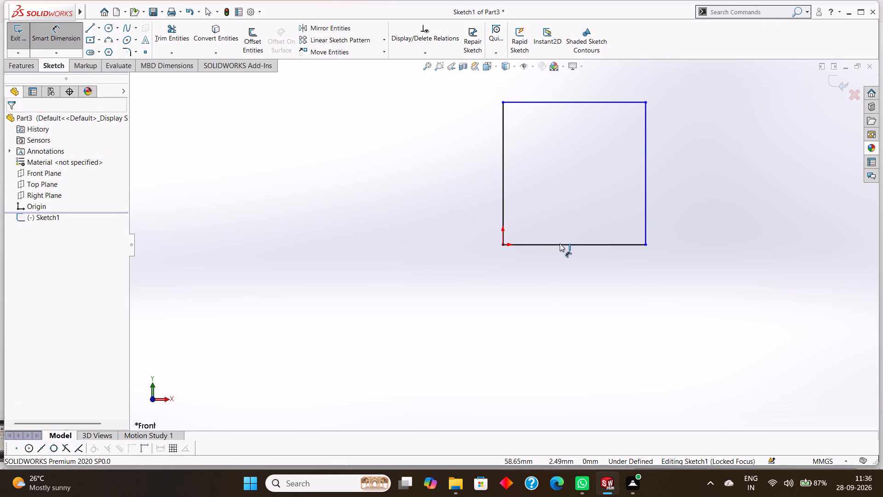
click(561, 244)
click(575, 296)
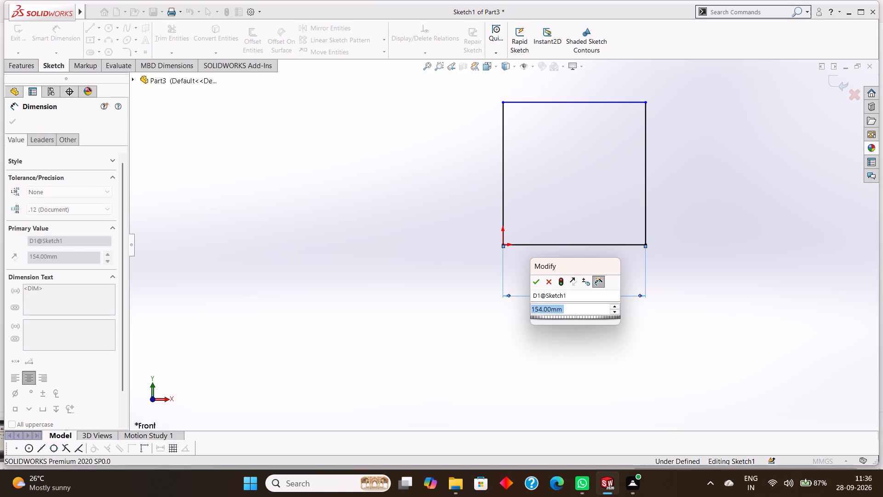
click(535, 281)
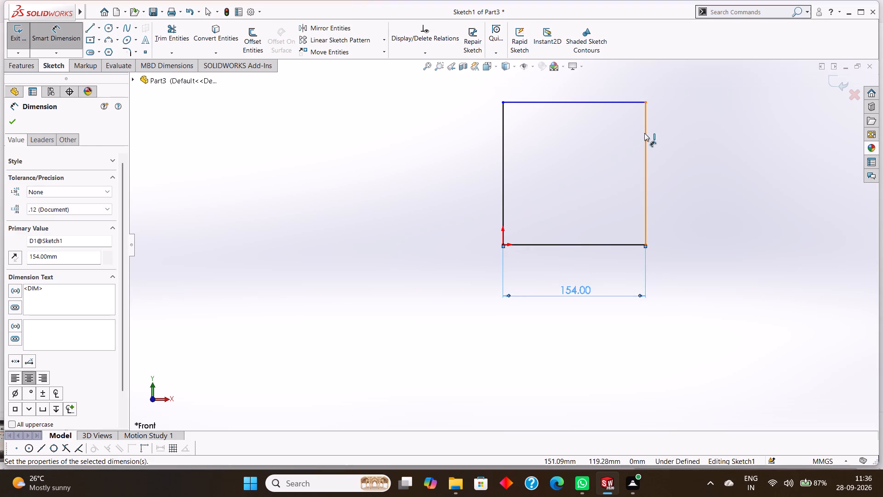
click(644, 133)
click(688, 136)
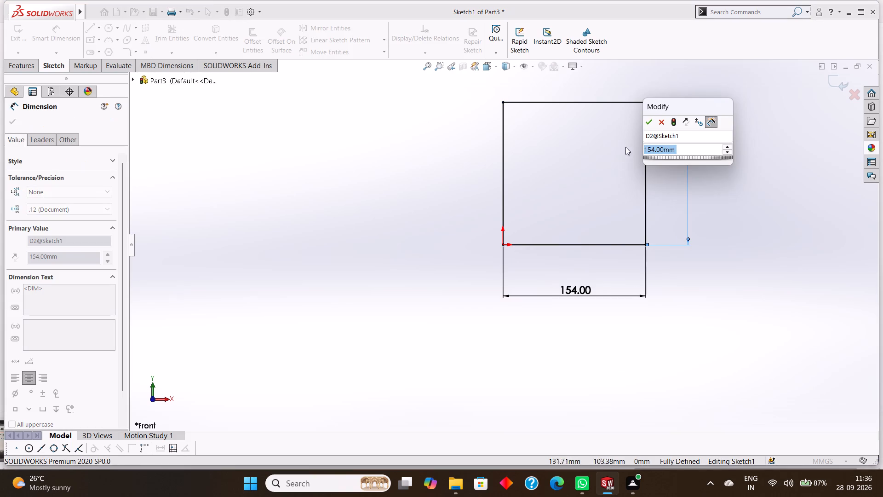
click(648, 123)
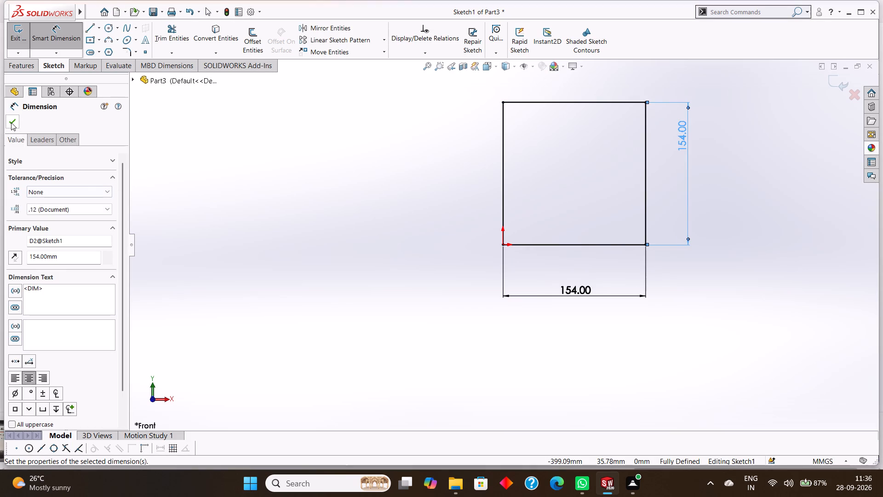
click(11, 122)
Extrude the square sketch as a boss with a blind depth of 6 mm.
click(23, 71)
click(24, 47)
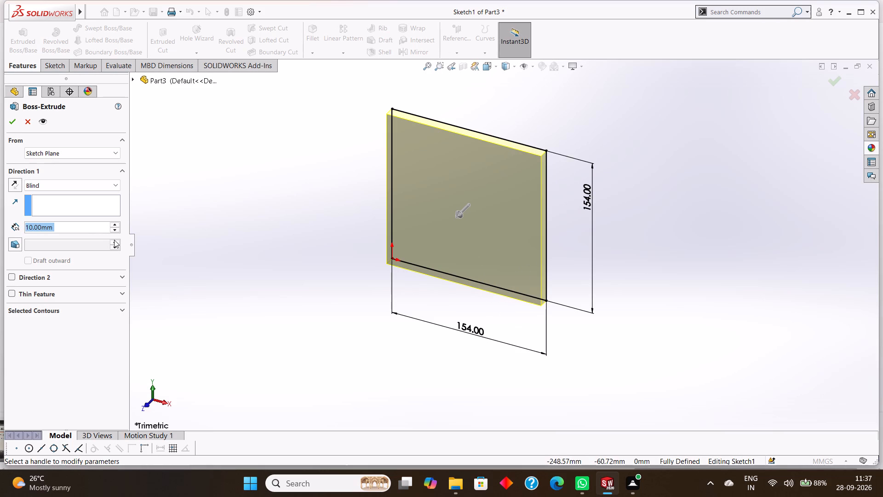
key(6)
key(Return)
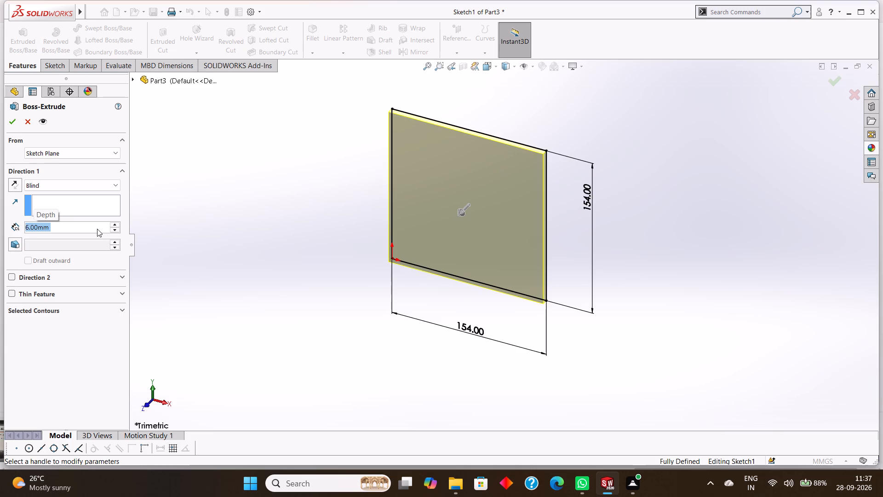
click(10, 126)
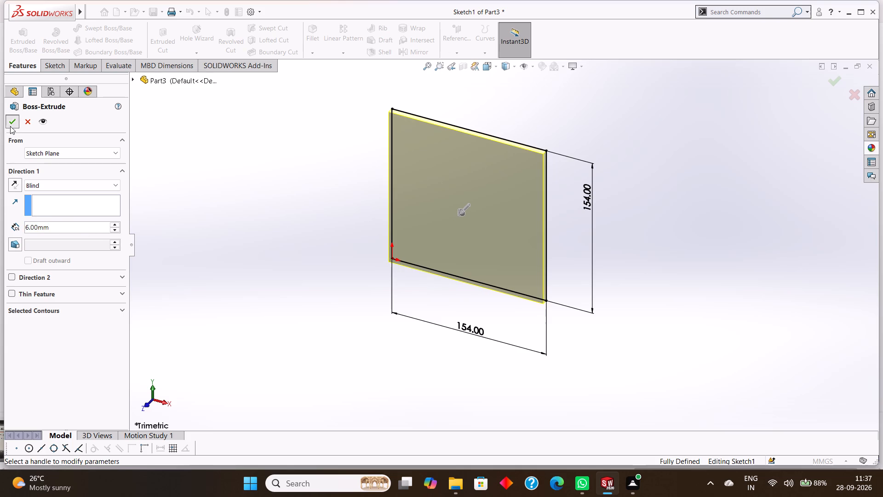
click(137, 160)
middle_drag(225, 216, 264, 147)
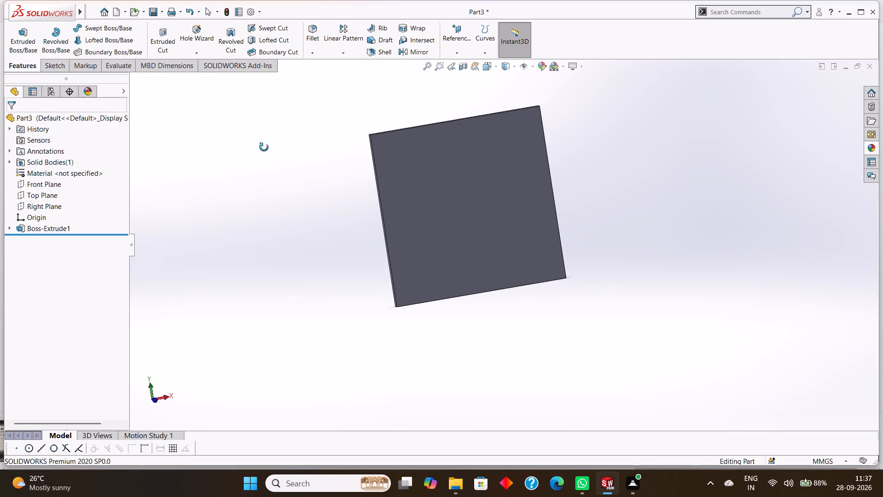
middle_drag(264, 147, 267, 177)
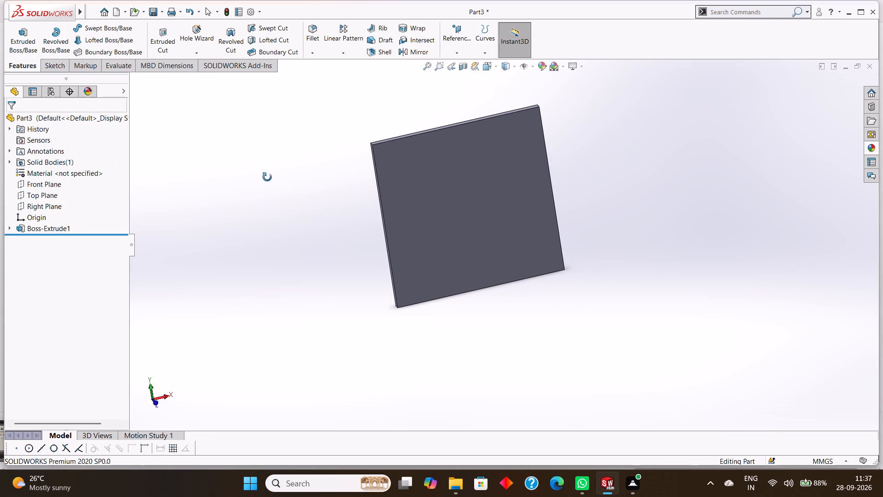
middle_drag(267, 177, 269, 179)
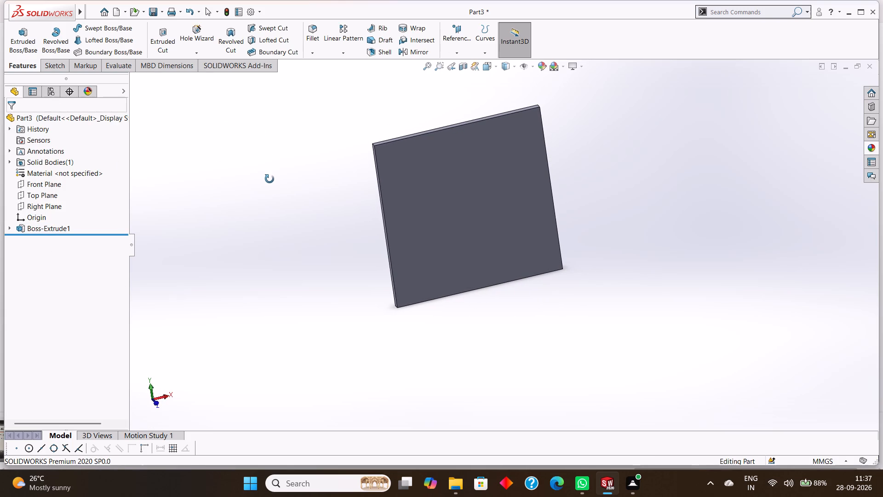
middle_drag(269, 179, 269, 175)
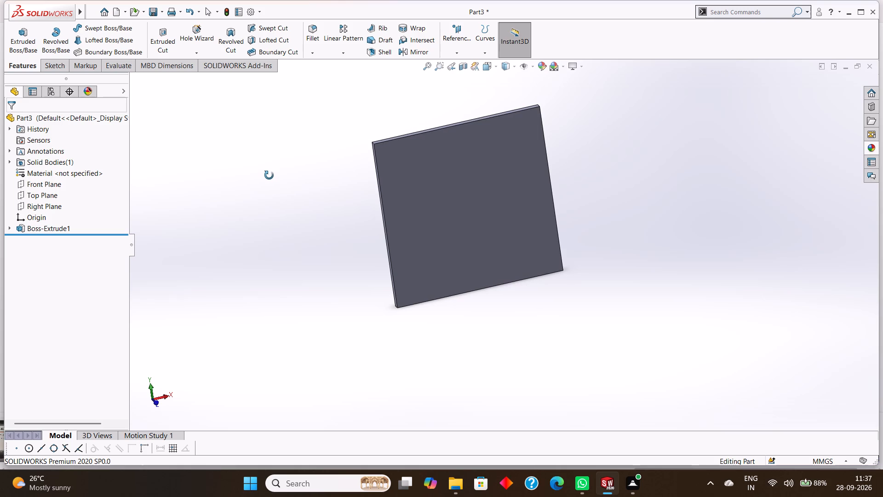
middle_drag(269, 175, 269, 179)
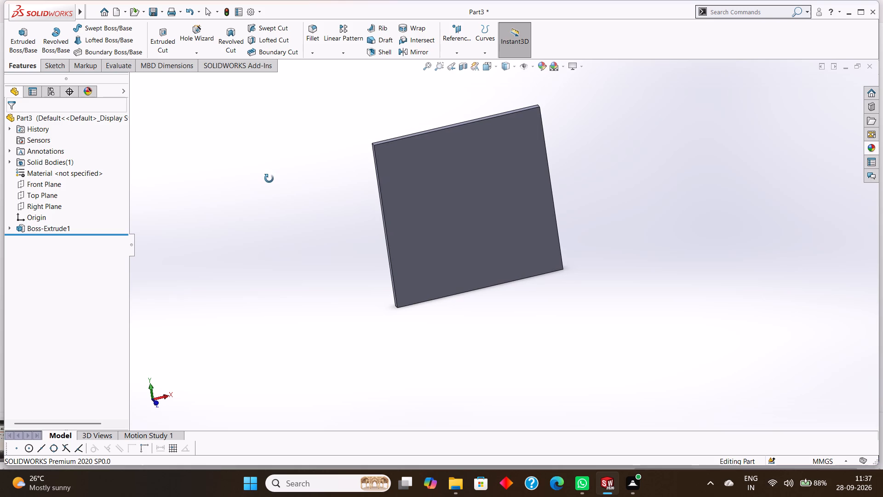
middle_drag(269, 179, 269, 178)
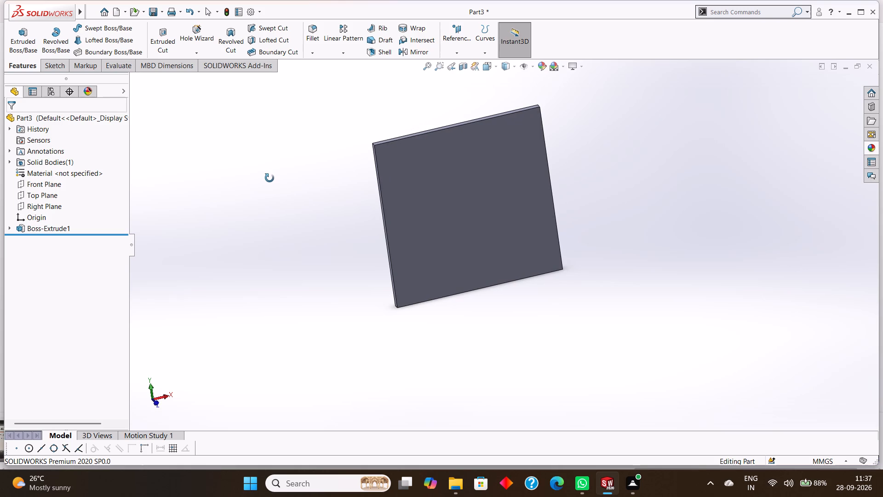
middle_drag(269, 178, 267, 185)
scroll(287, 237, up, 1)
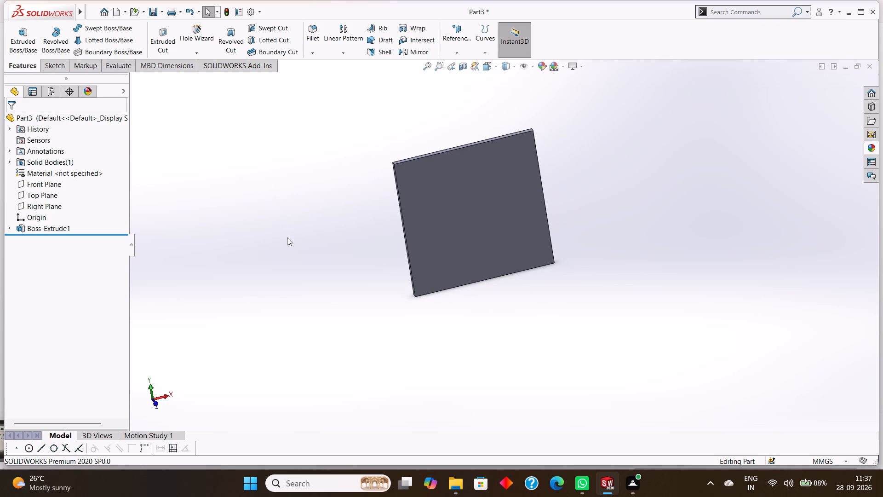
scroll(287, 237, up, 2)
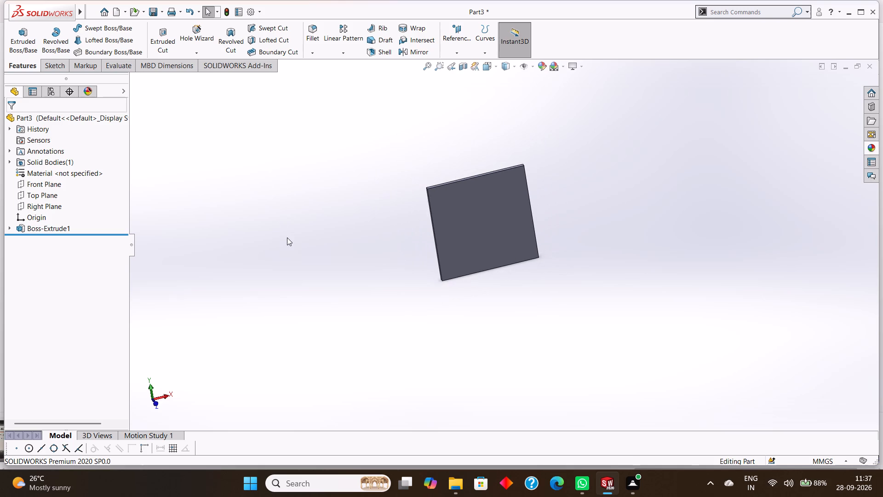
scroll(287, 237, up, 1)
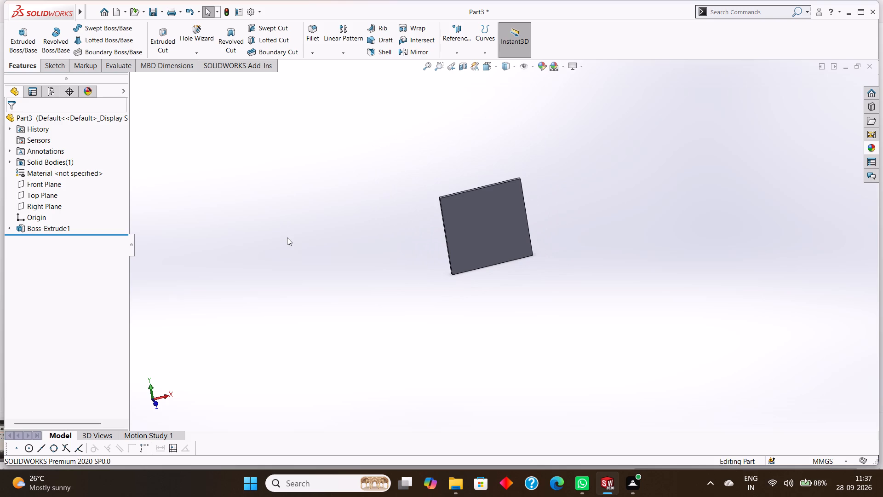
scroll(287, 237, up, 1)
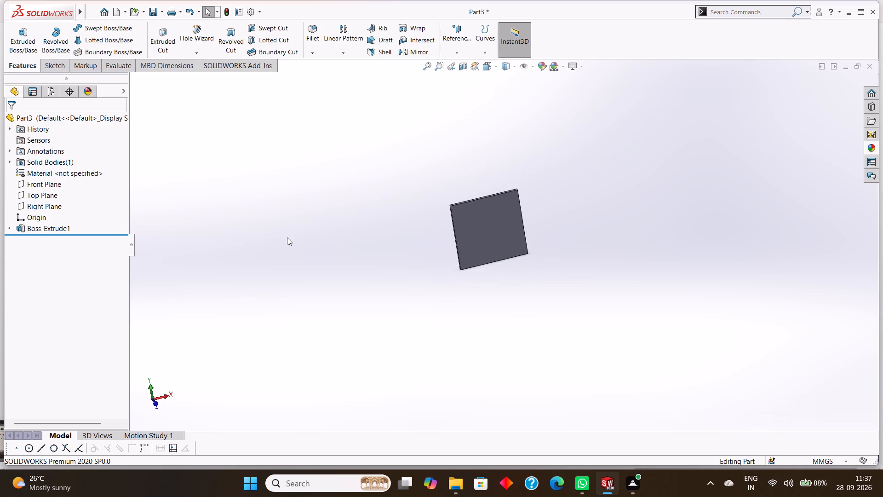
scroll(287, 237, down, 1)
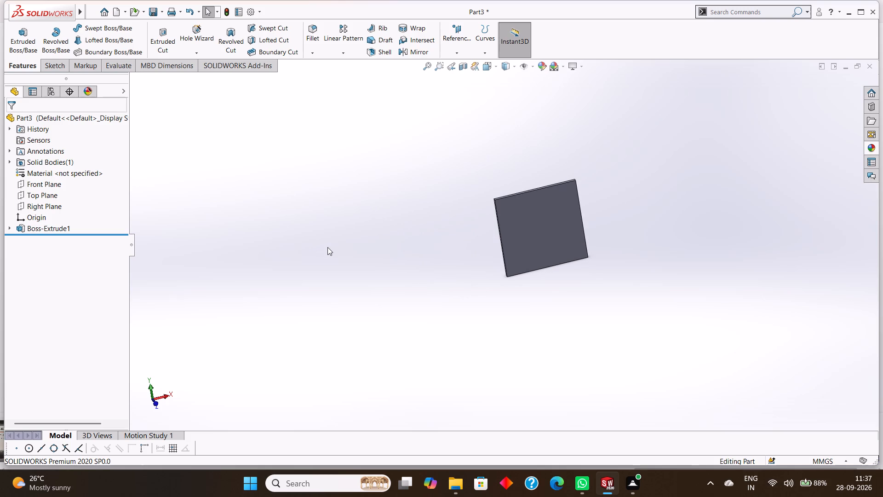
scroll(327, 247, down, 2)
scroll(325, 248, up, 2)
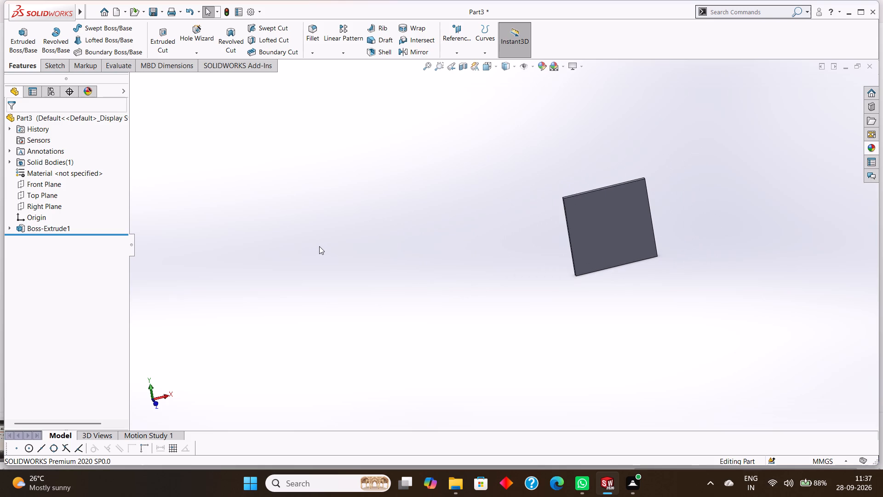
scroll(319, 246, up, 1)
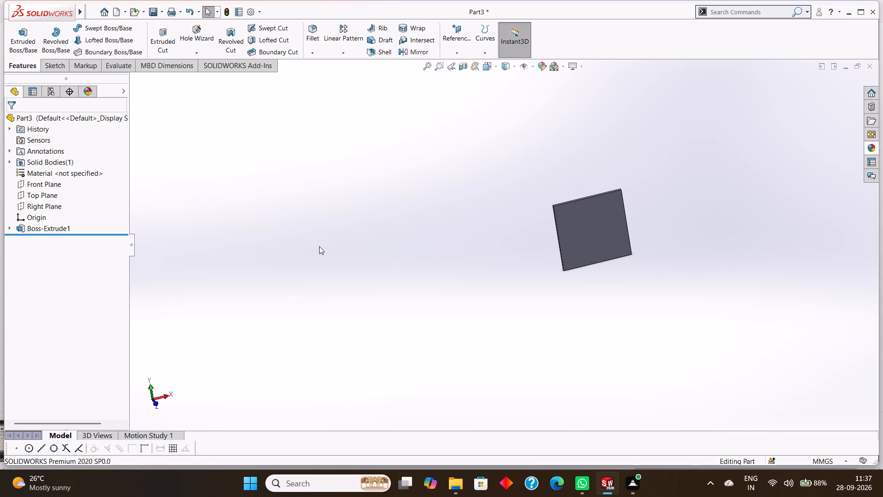
Edit the plate's boss extrusion to a blind depth of 31 mm.
right_click(40, 230)
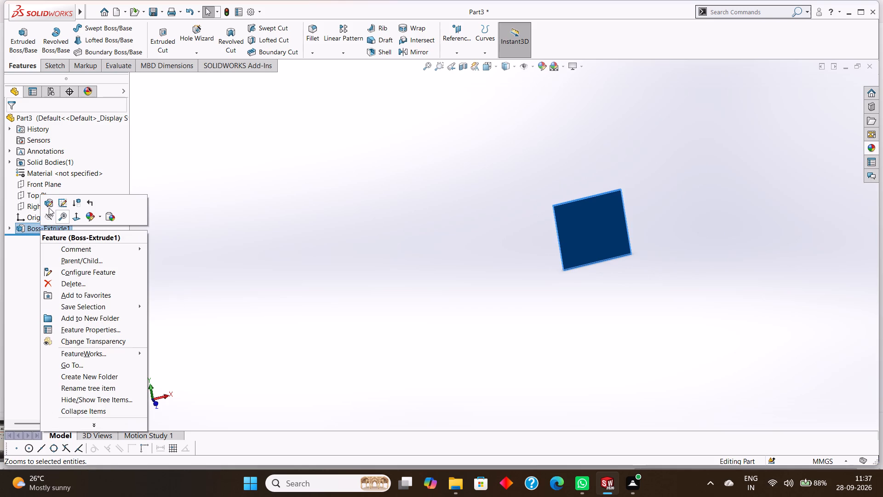
click(49, 208)
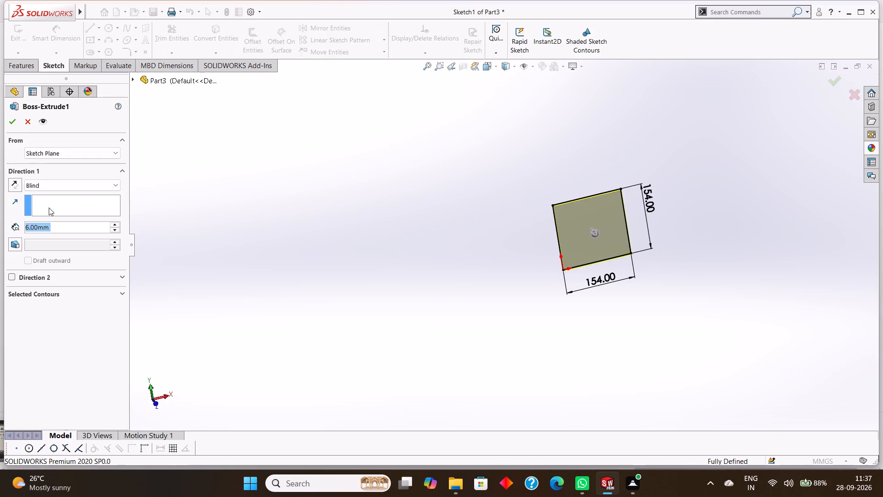
text(31)
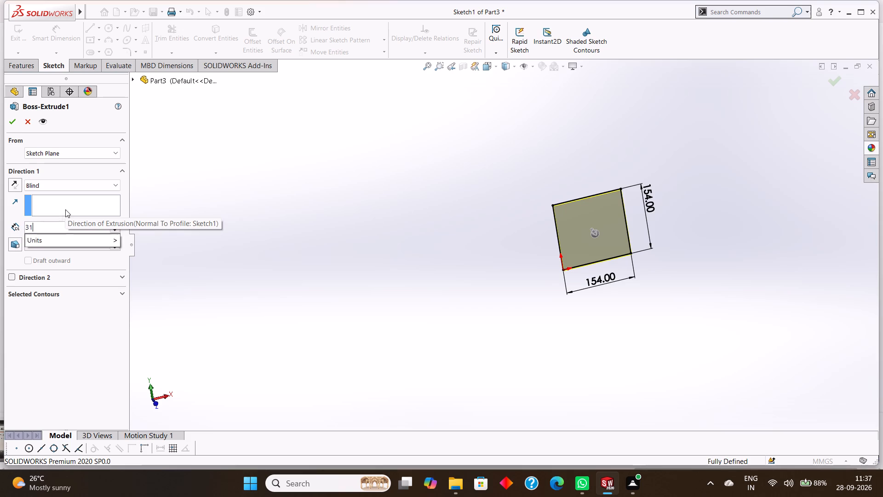
key(Return)
click(11, 124)
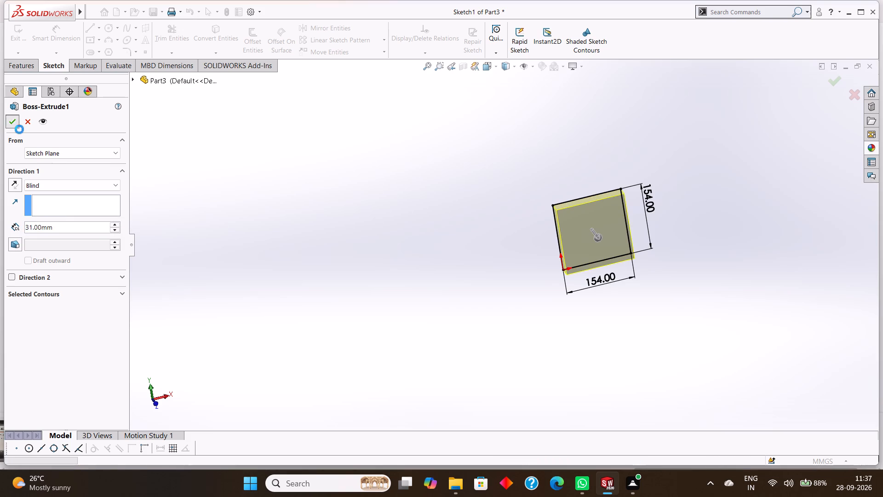
click(313, 184)
Start a sketch on the block's front face and draw a circle of about 37 mm radius at the face's centre.
middle_drag(466, 295, 442, 225)
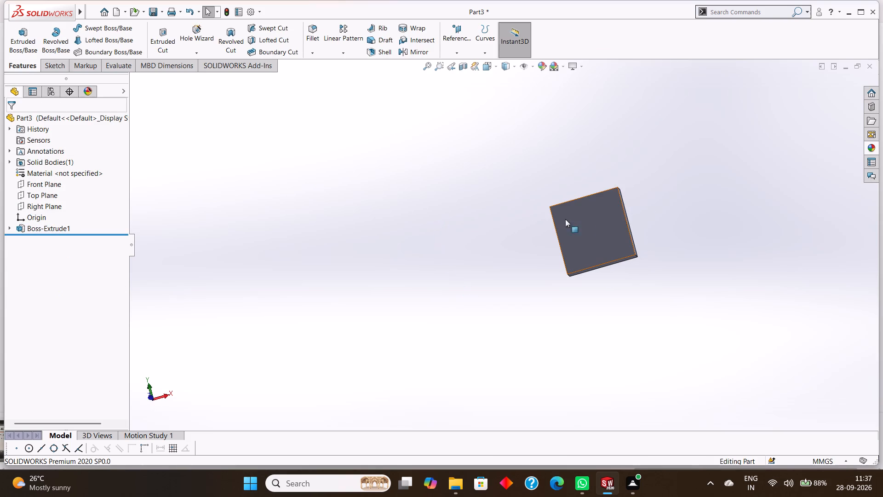
click(581, 219)
click(623, 191)
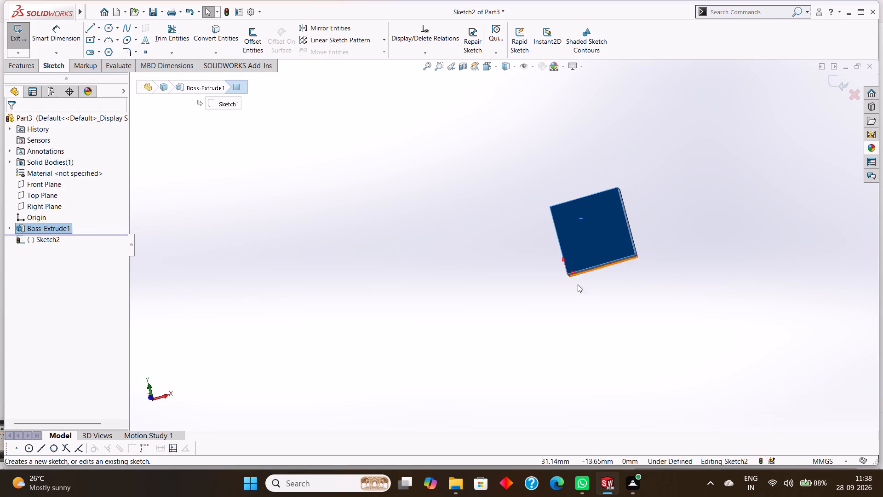
key(ctrl+8)
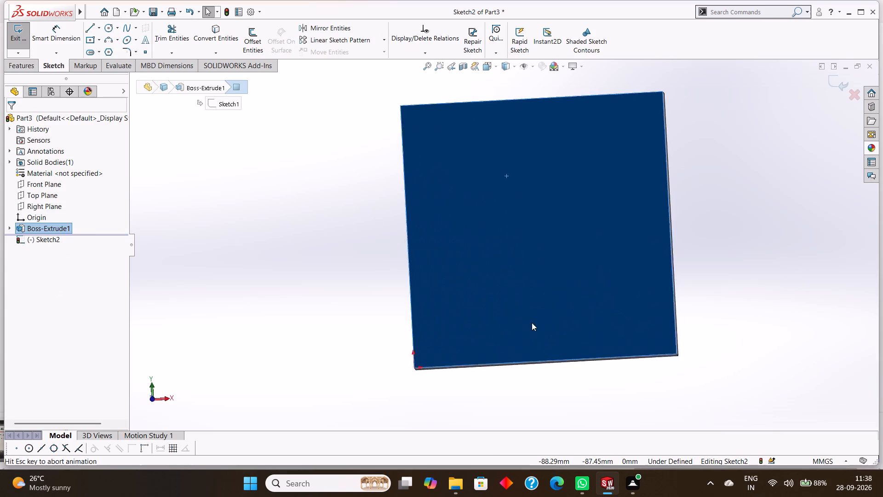
key(Escape)
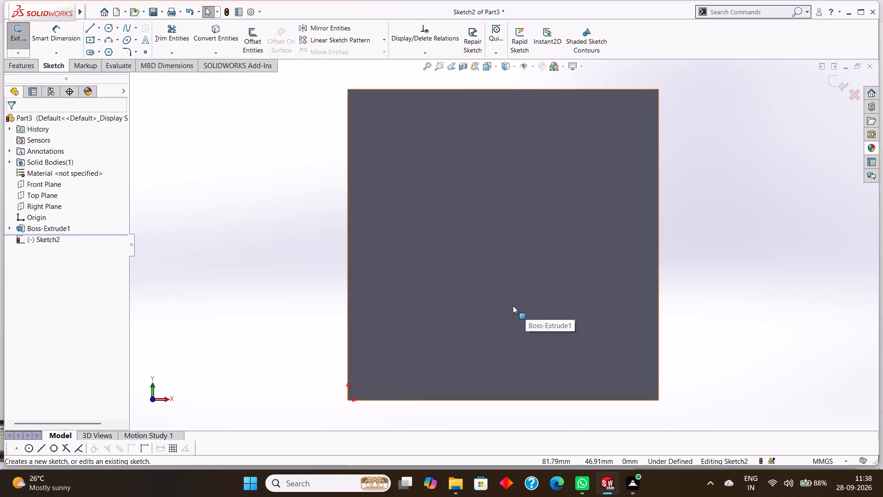
scroll(509, 307, up, 1)
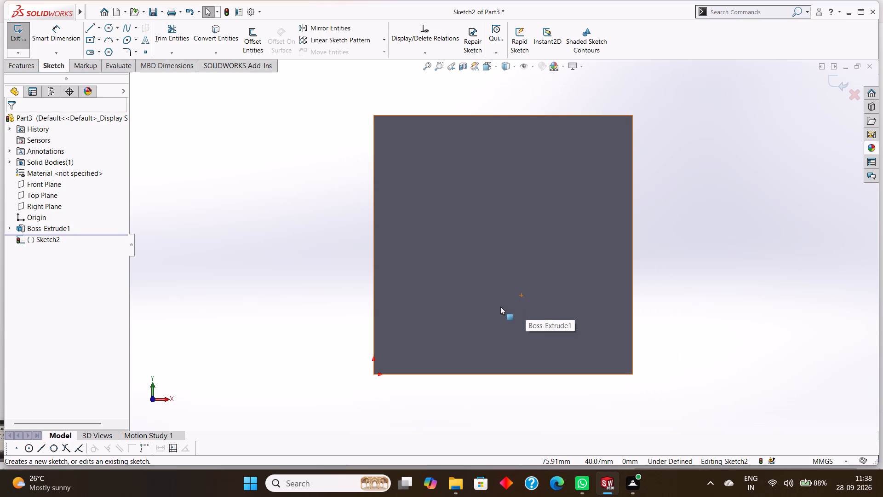
scroll(500, 306, up, 1)
scroll(499, 306, down, 1)
scroll(497, 304, up, 1)
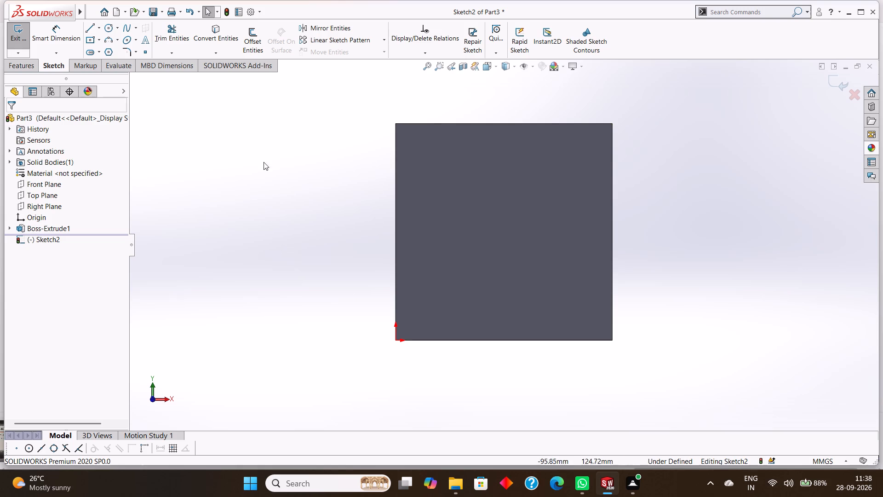
click(105, 30)
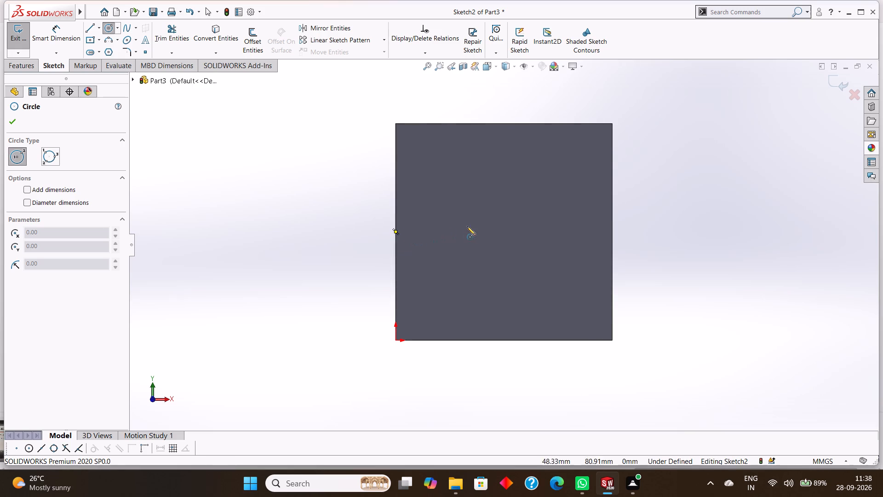
click(505, 231)
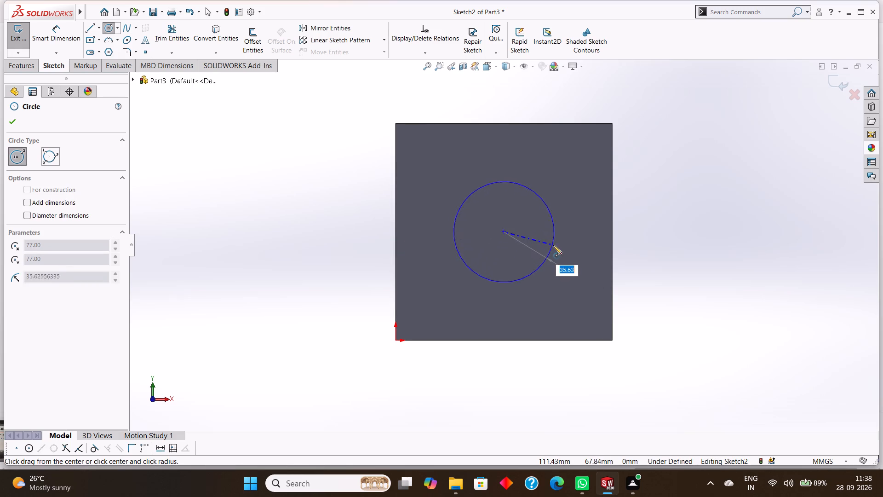
click(554, 246)
click(17, 123)
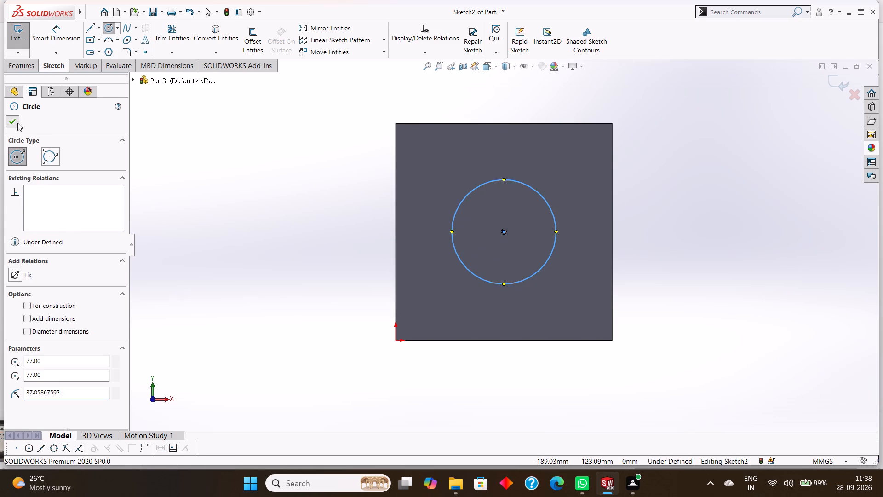
Dimension the circle's diameter at 112 mm.
click(49, 42)
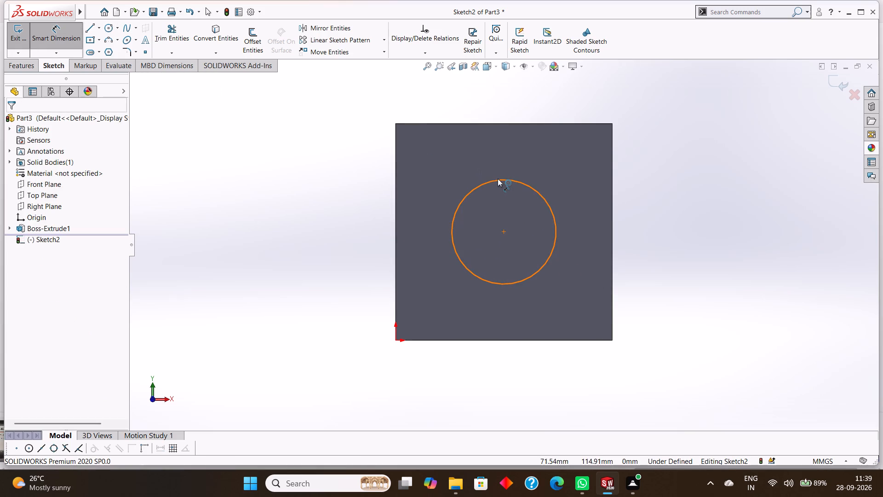
click(500, 178)
click(494, 150)
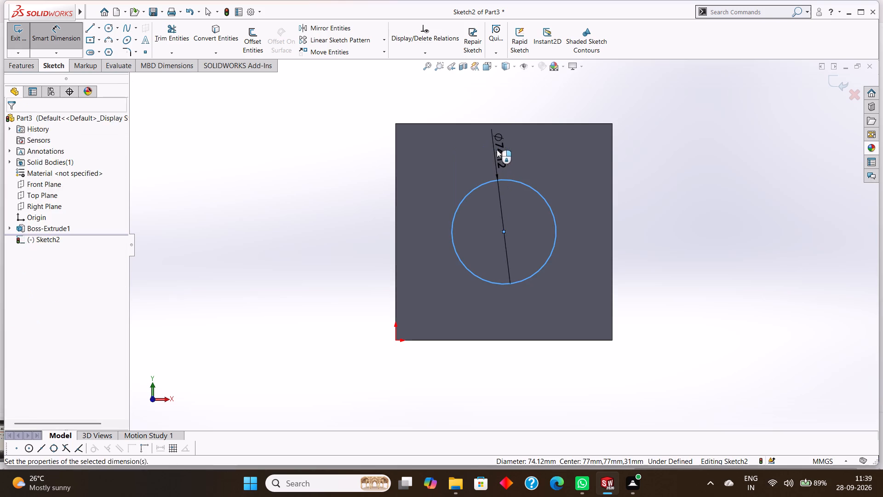
text(112)
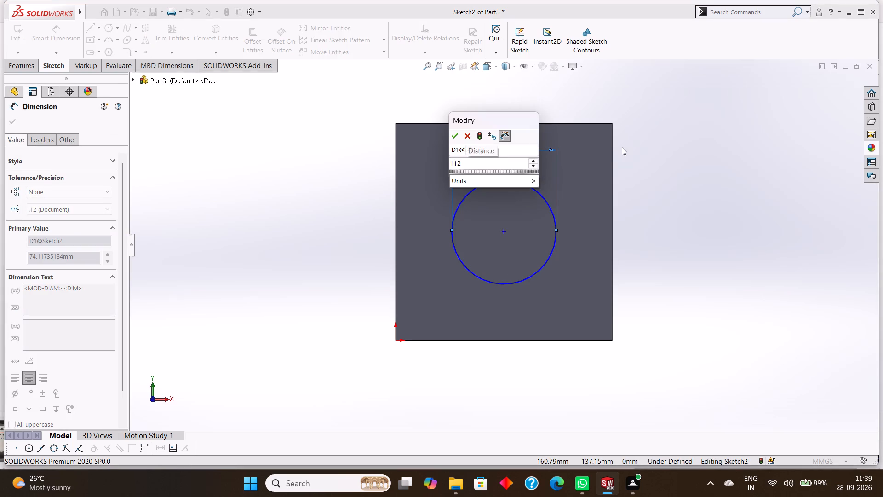
key(Return)
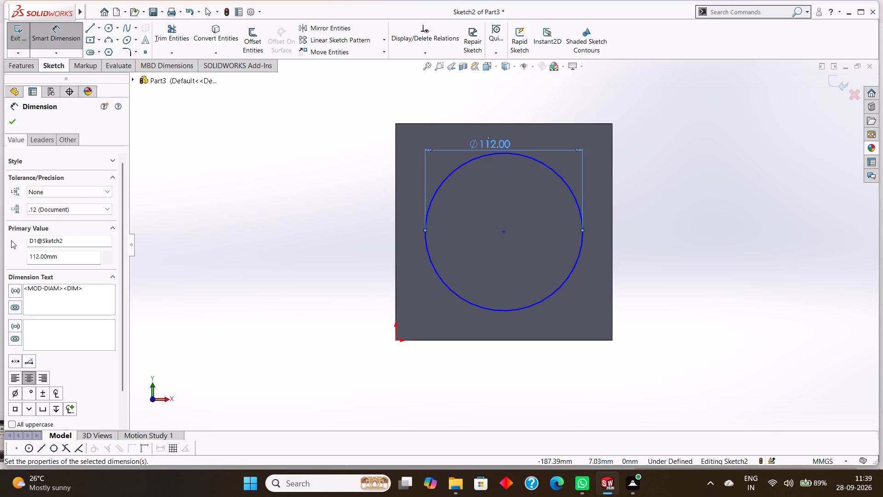
click(11, 126)
Convert the 112 mm circle to construction geometry and move its diameter dimension above the block's top edge.
click(23, 71)
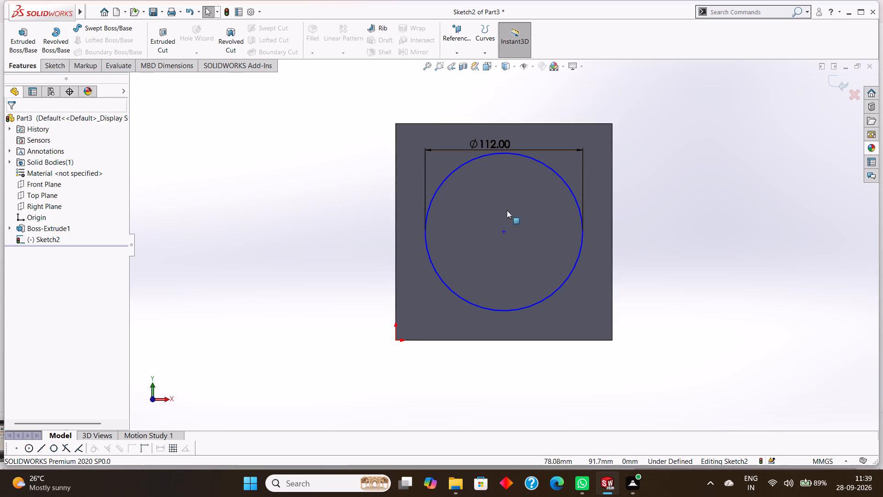
right_click(469, 164)
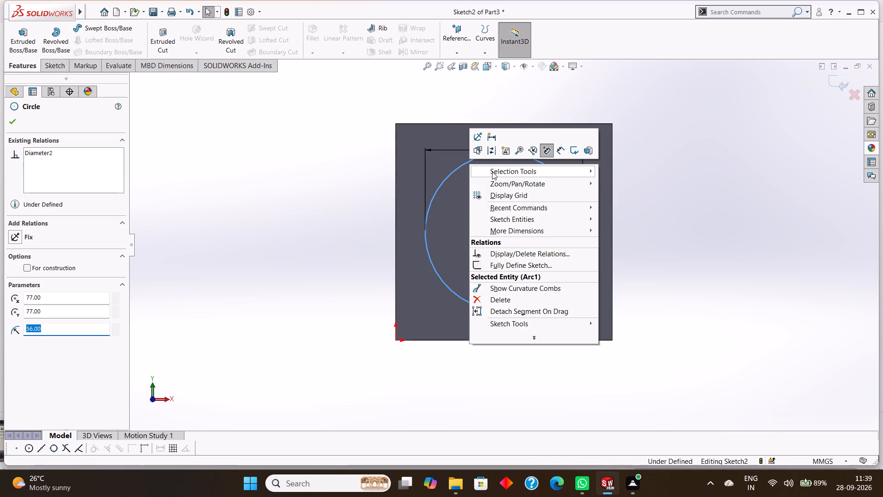
click(489, 155)
drag(489, 143, 486, 109)
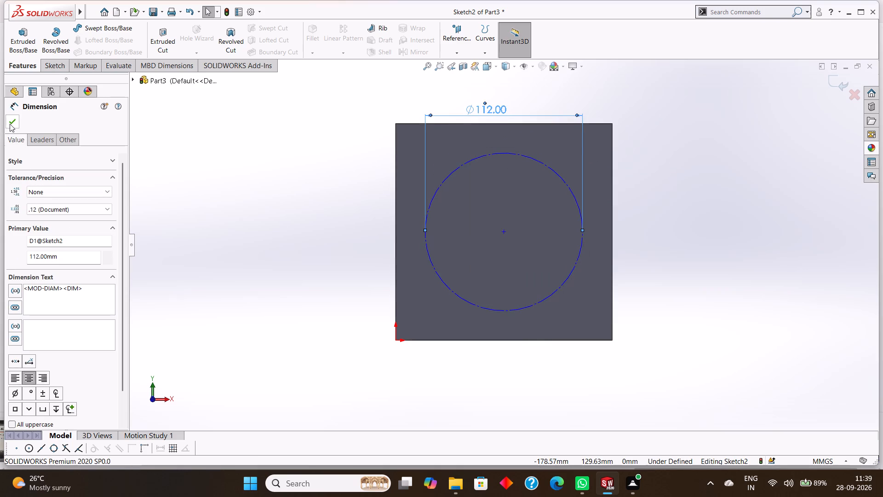
click(10, 124)
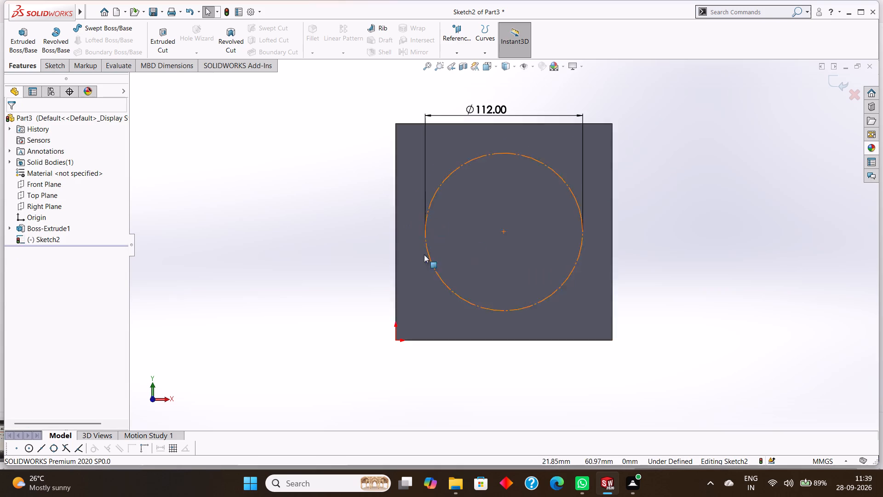
Draw a horizontal centerline from the circle's centre to the midpoint of the block's right edge.
click(54, 69)
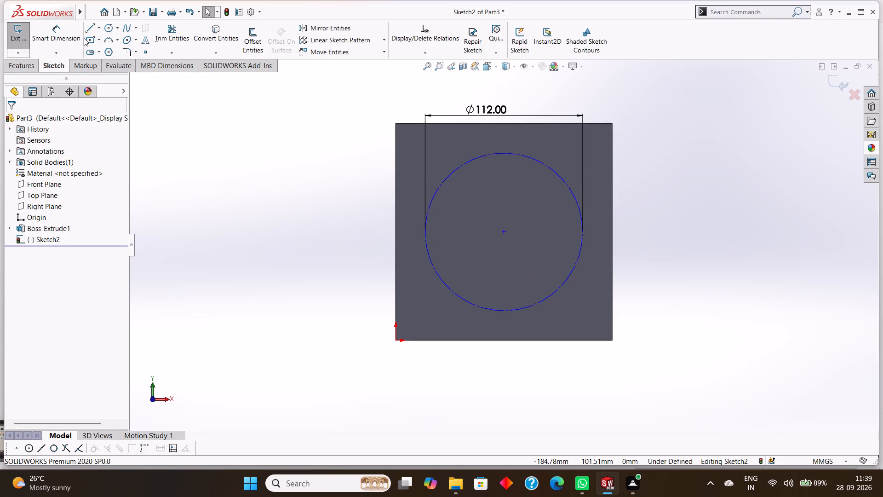
click(97, 29)
click(109, 49)
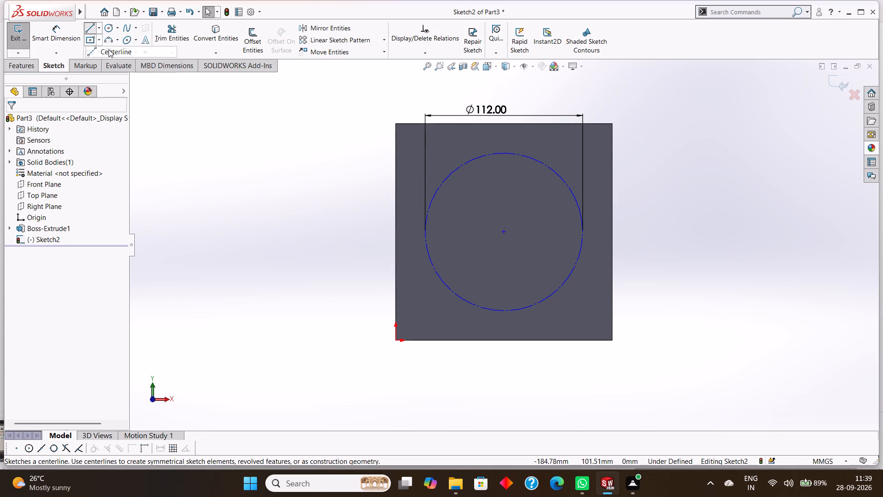
click(505, 232)
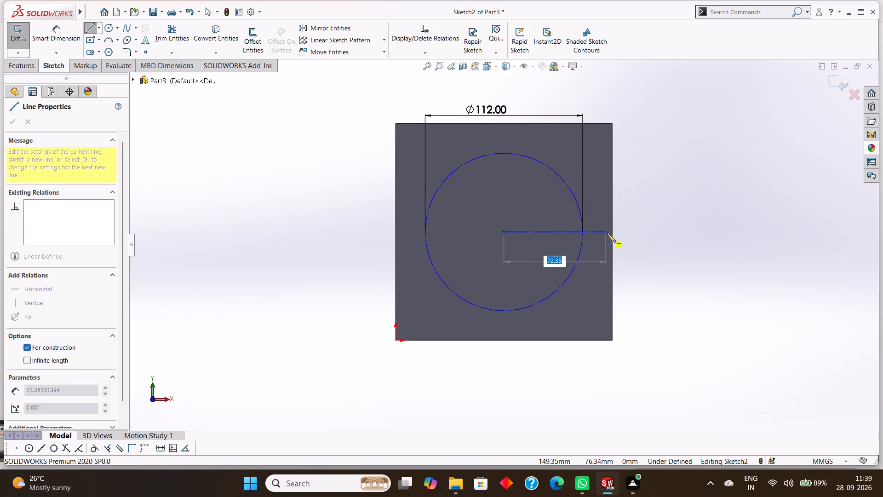
click(612, 233)
right_click(644, 245)
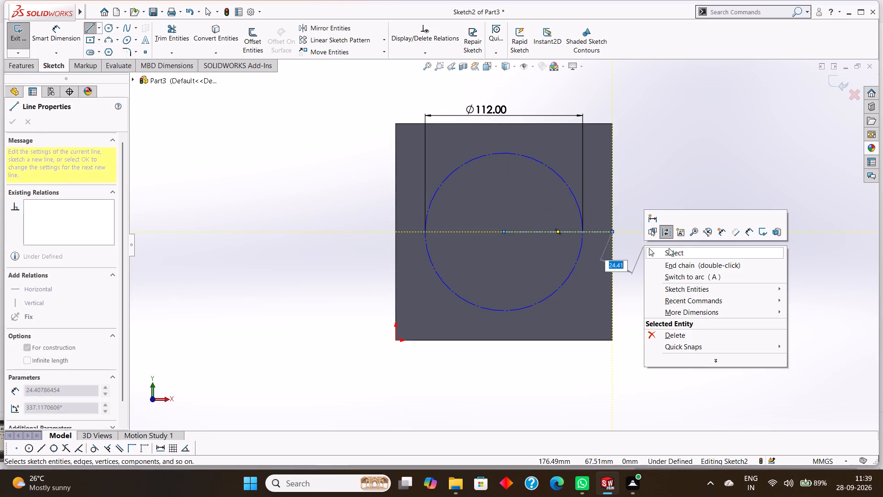
click(670, 248)
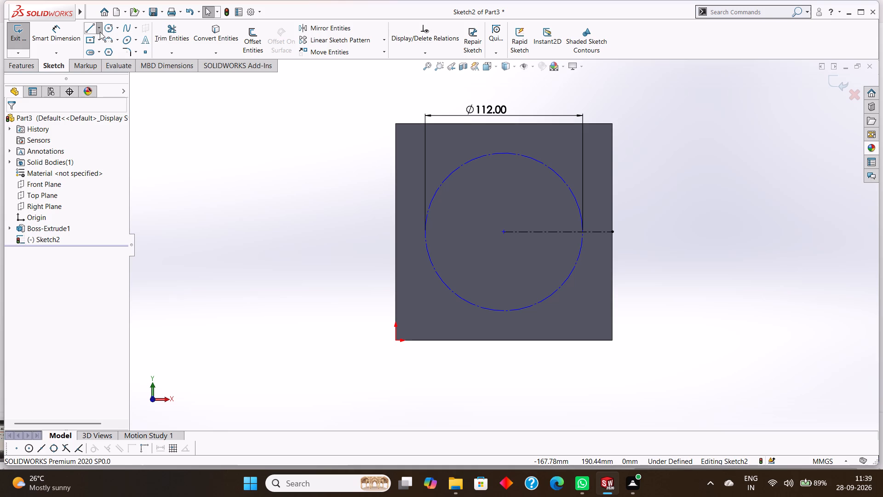
Draw a horizontal centerline from the circle's centre to the midpoint of the block's left edge.
click(100, 32)
click(117, 48)
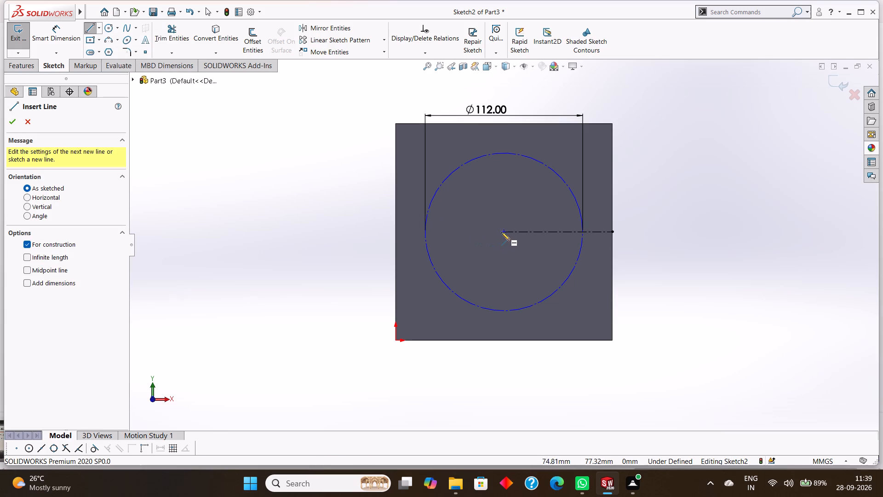
click(504, 232)
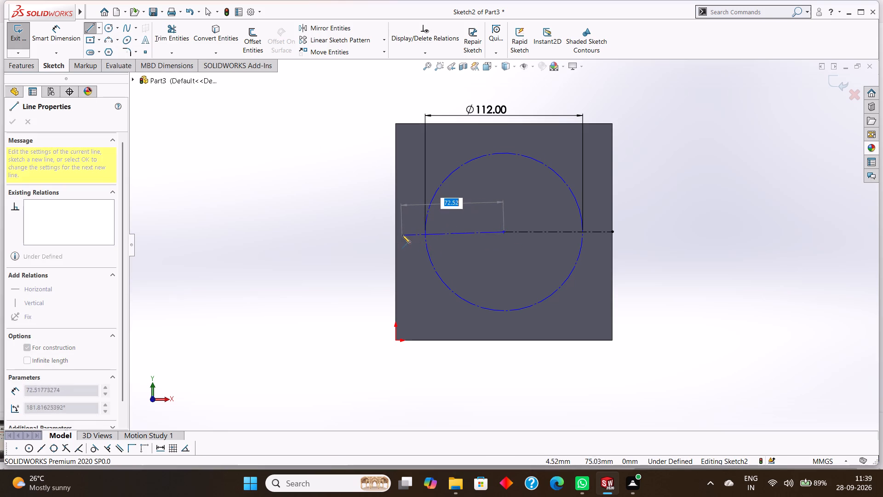
click(396, 231)
right_click(342, 241)
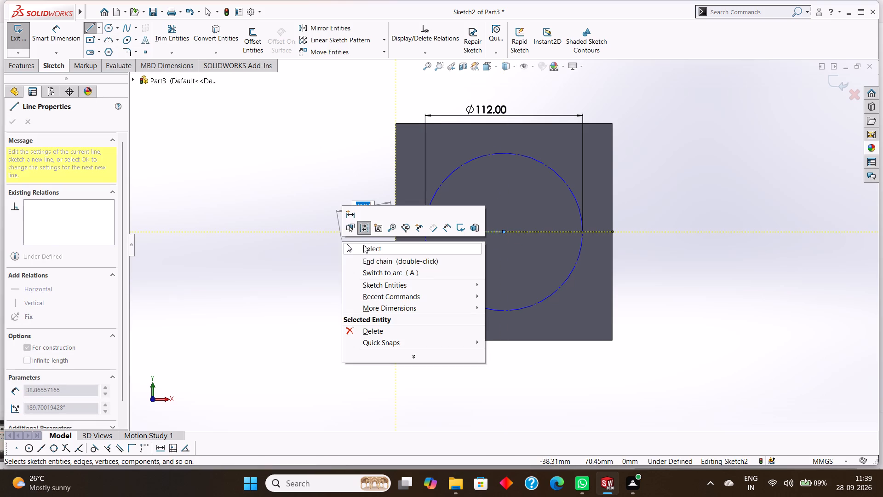
click(363, 245)
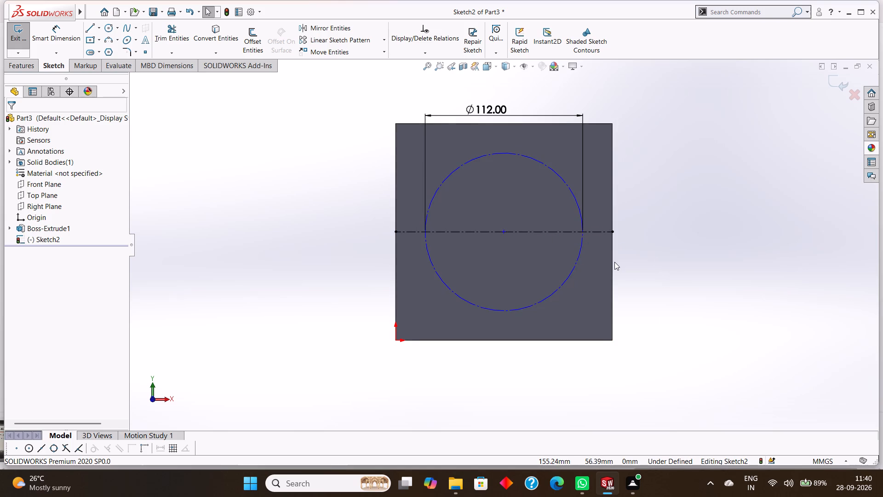
Draw a 46 mm vertical centerline upward from the circle's centre.
click(99, 29)
click(112, 52)
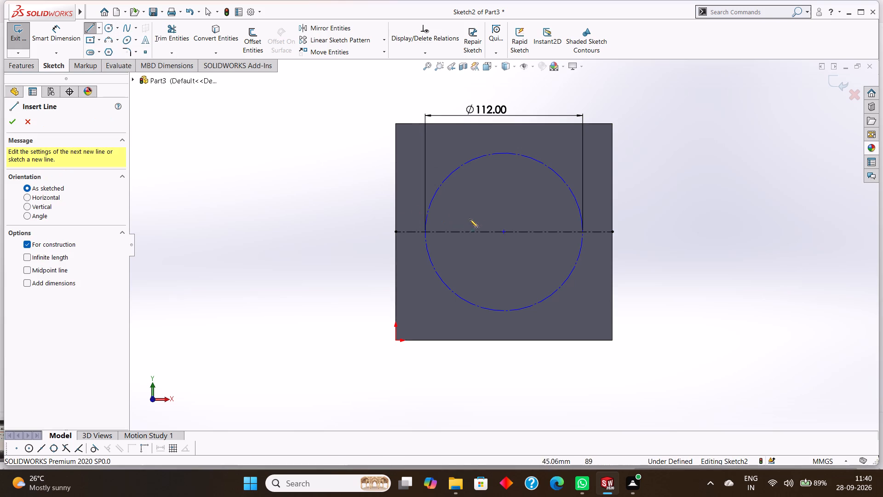
click(504, 232)
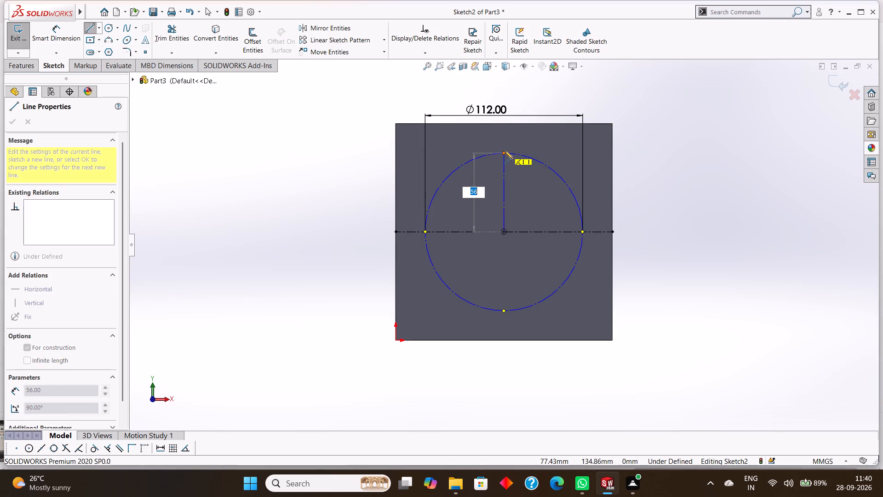
text(46)
key(Return)
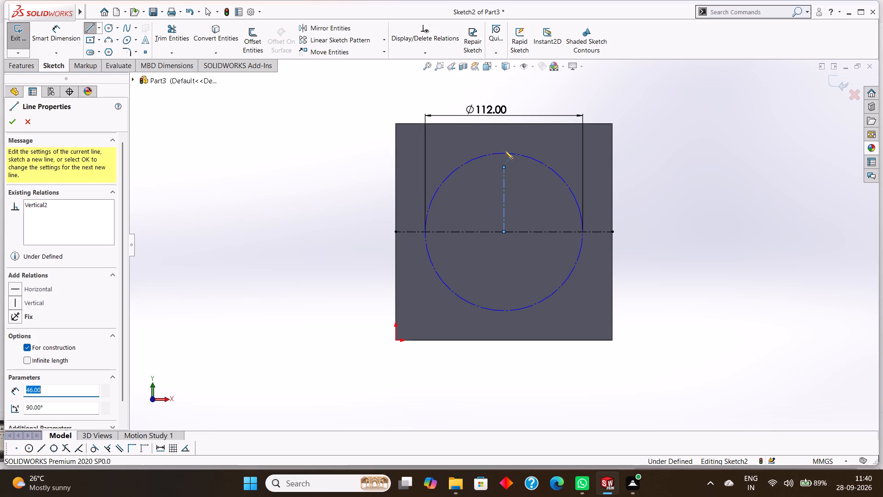
right_click(532, 177)
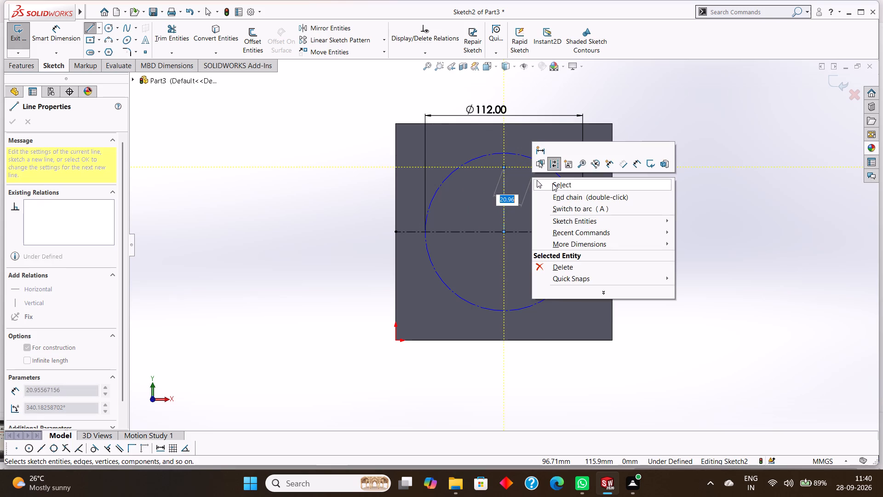
click(552, 183)
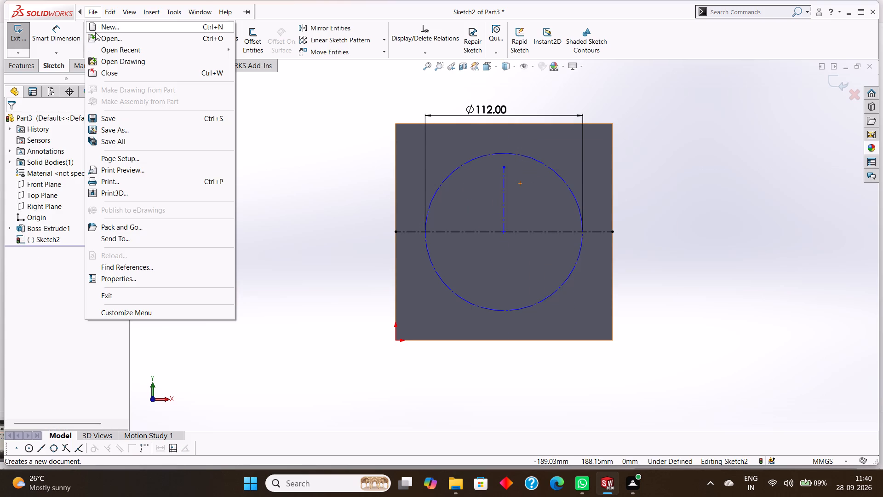
Draw a 46 mm vertical centerline downward from the construction circle's centre.
click(257, 95)
click(100, 26)
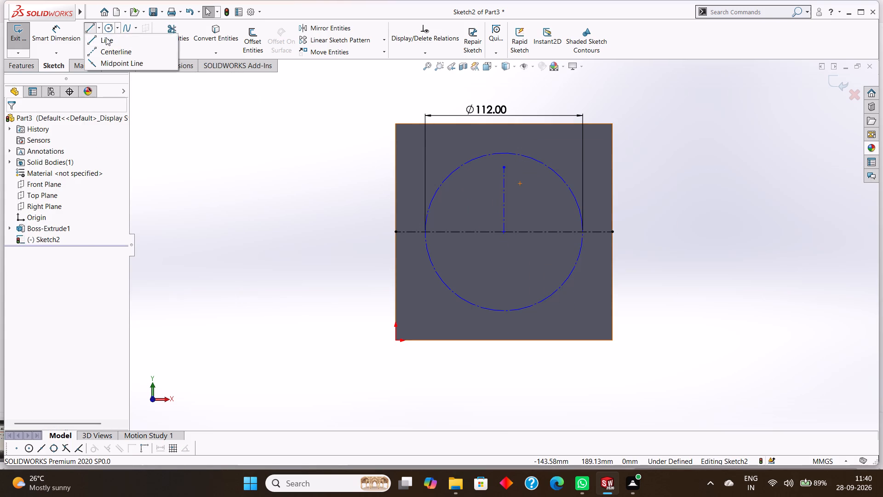
click(109, 48)
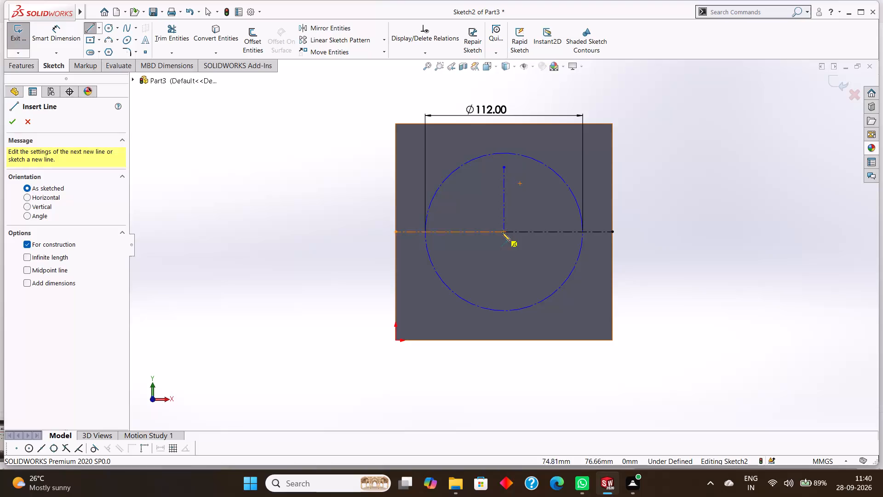
click(503, 230)
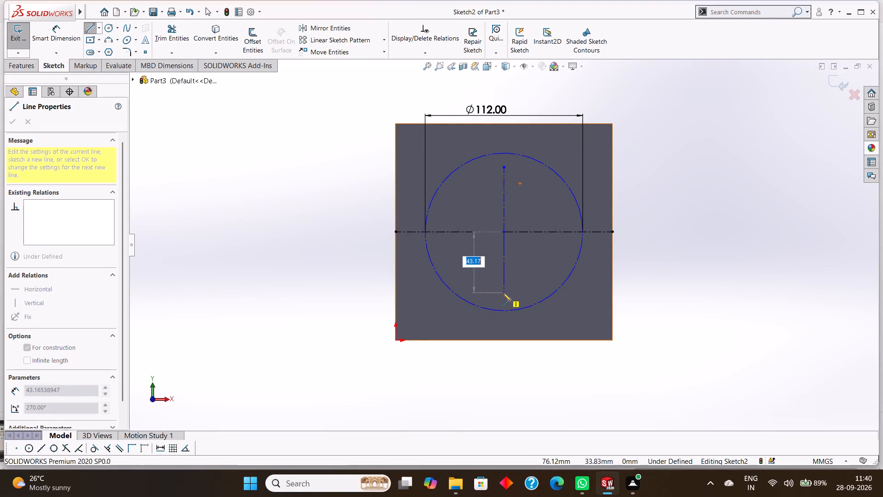
text(46)
key(Return)
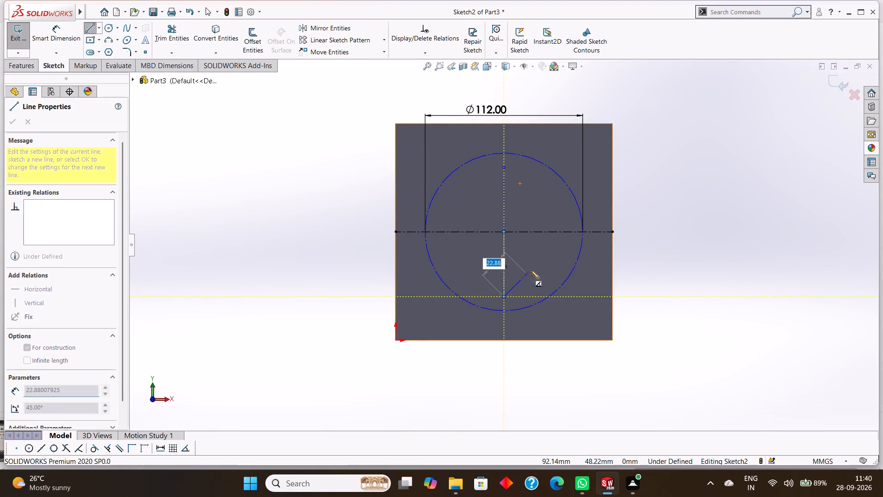
right_click(531, 270)
click(546, 275)
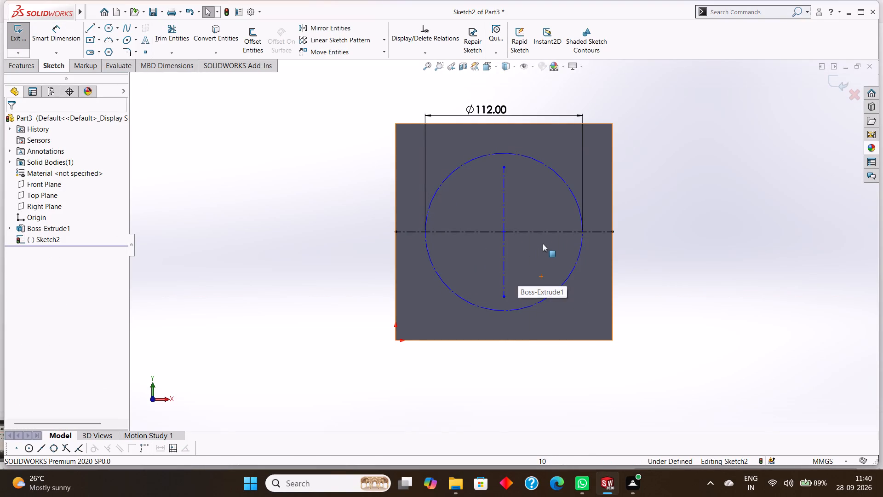
key(Escape)
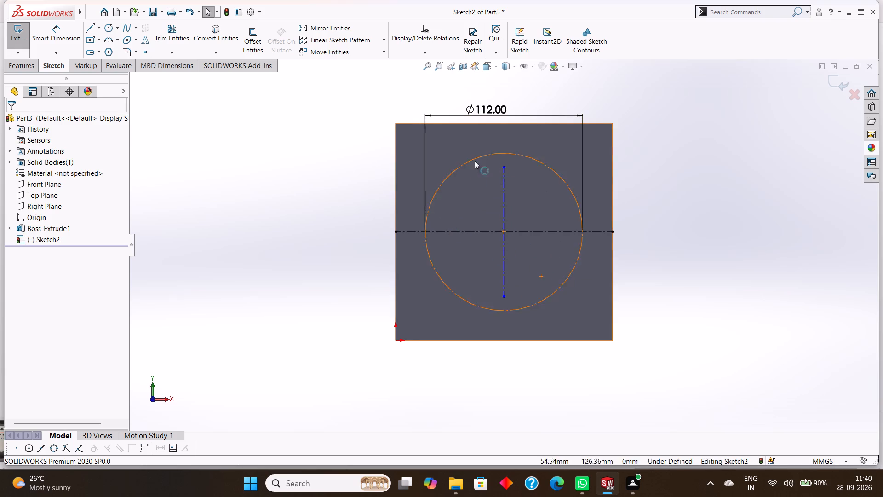
Draw an 18 mm radius circle centred on each outer end of the upper and lower vertical centerlines.
click(107, 26)
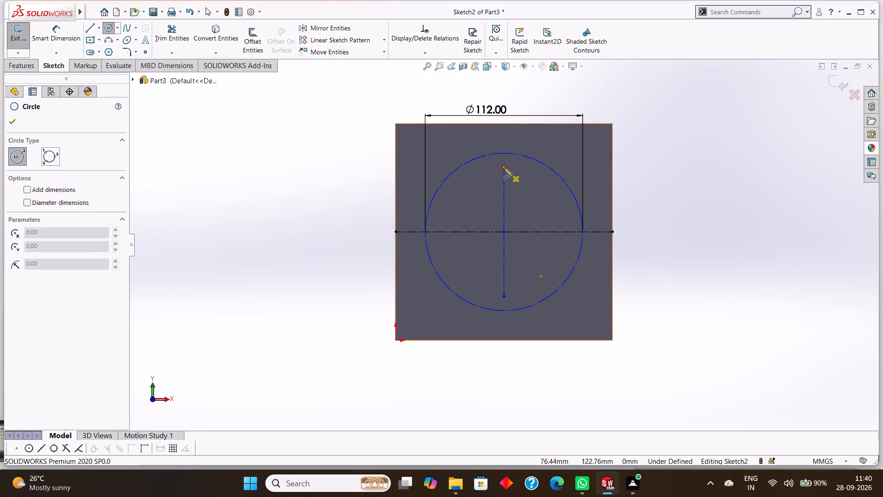
click(504, 167)
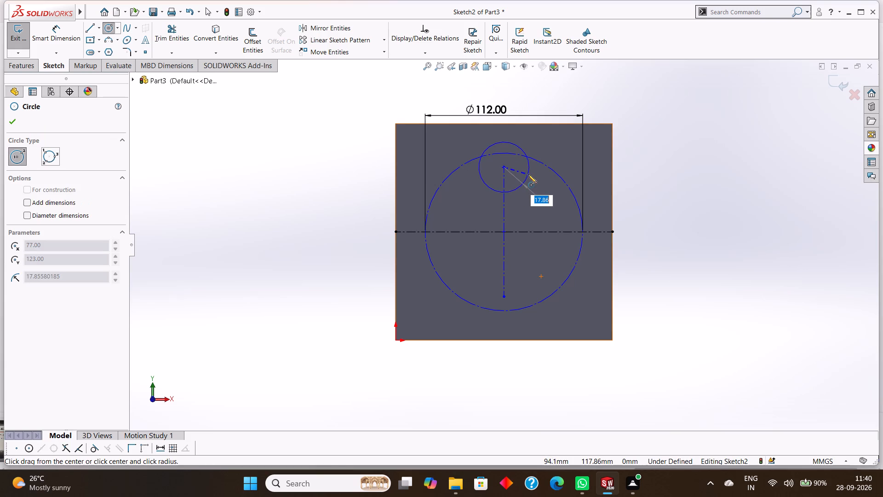
key(1)
key(8)
key(Return)
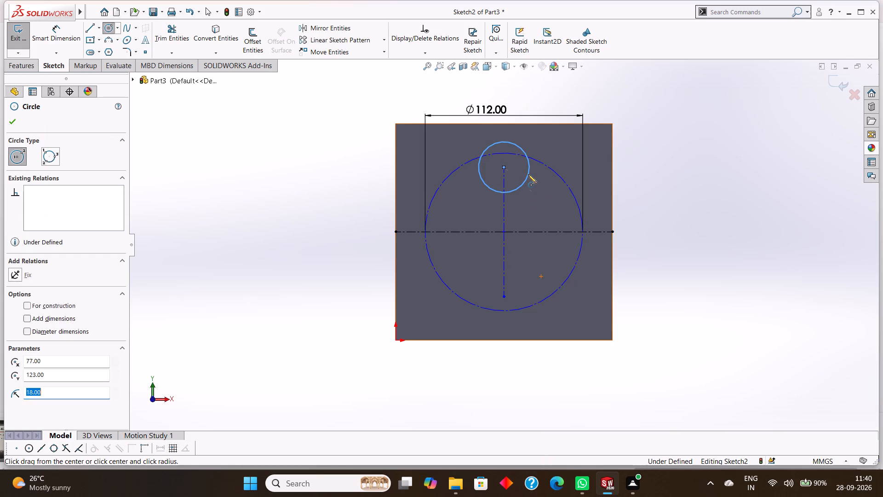
click(504, 296)
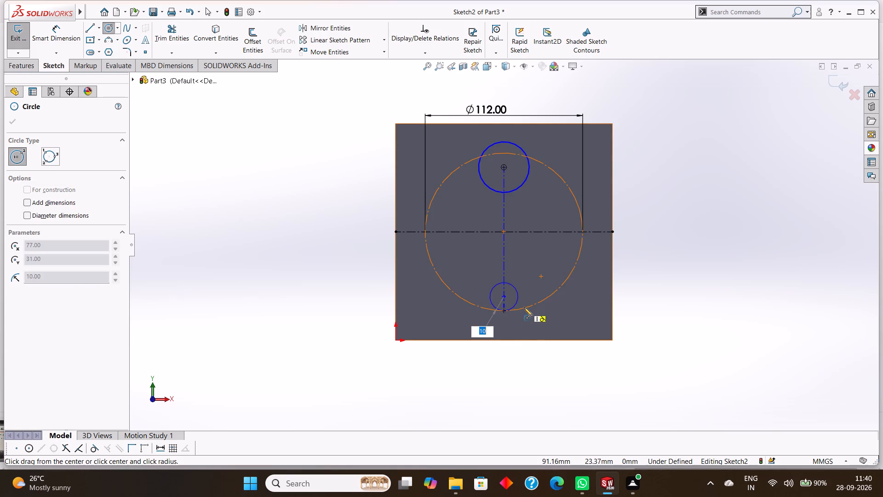
text(18)
key(Return)
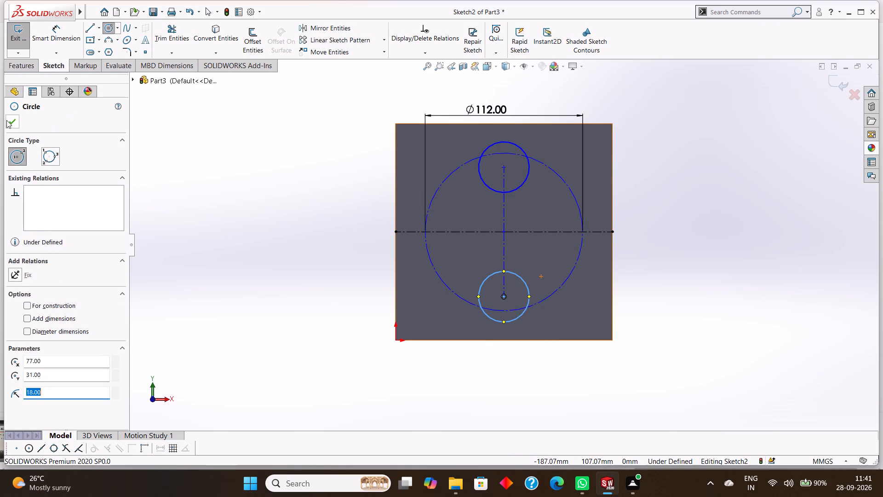
click(6, 120)
Dimension the diameters of the upper and lower small circles.
click(56, 33)
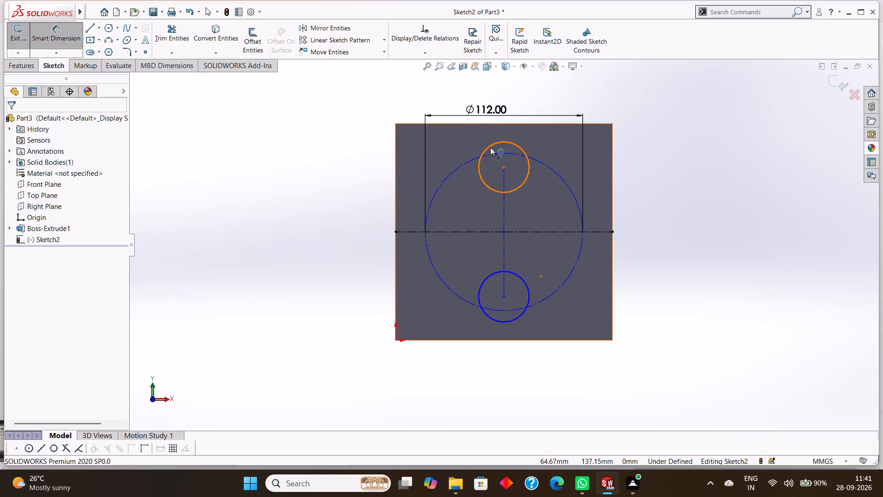
click(511, 142)
click(552, 140)
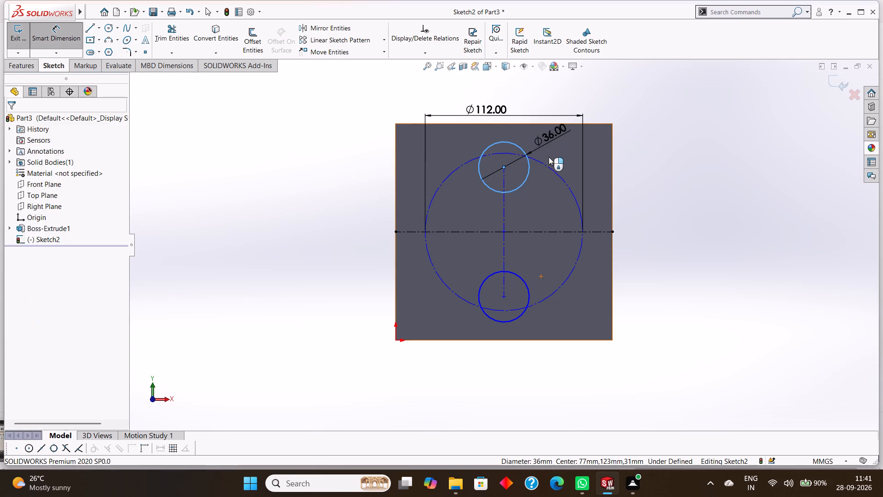
click(511, 127)
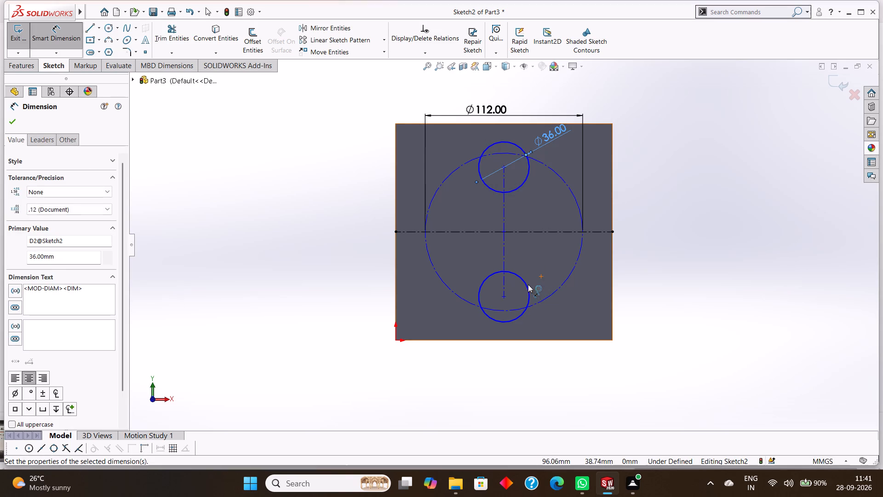
click(523, 280)
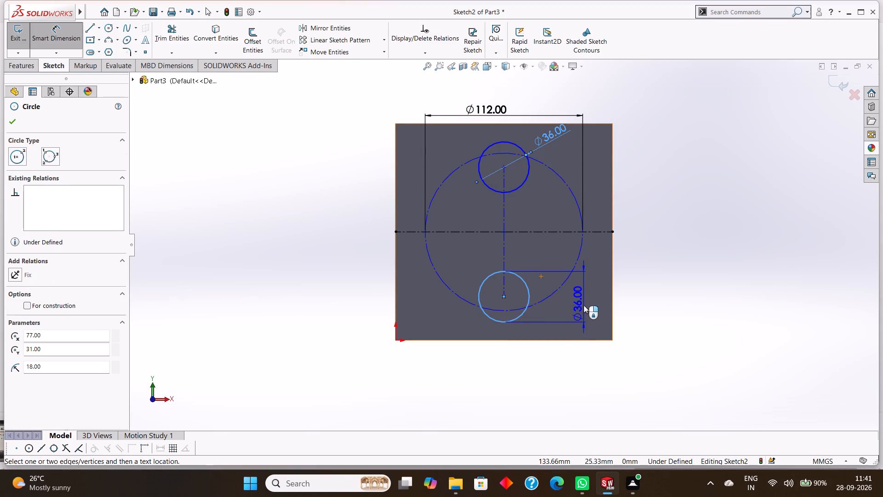
click(583, 305)
click(543, 289)
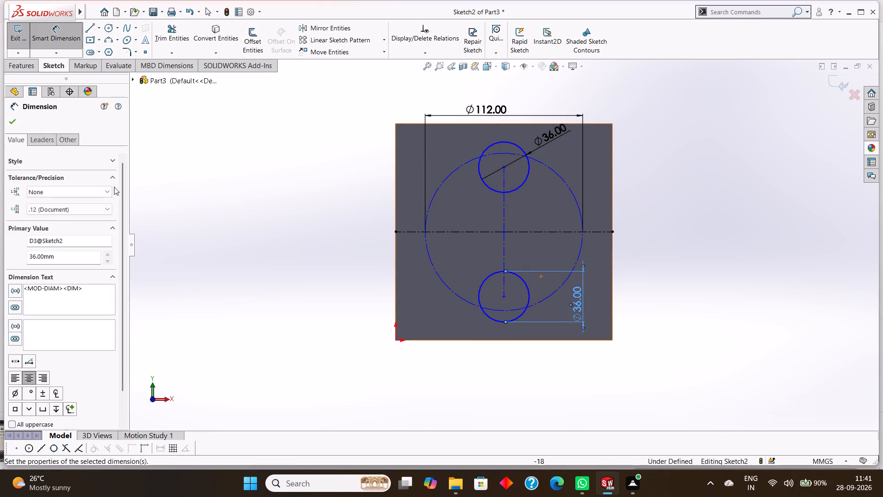
click(10, 121)
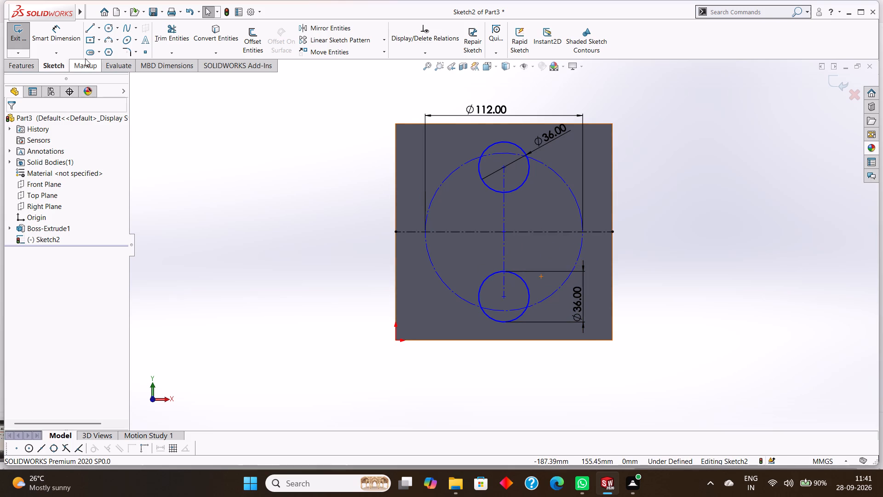
Draw a 31 mm horizontal centerline from the construction circle's centre toward the block's left edge.
click(117, 29)
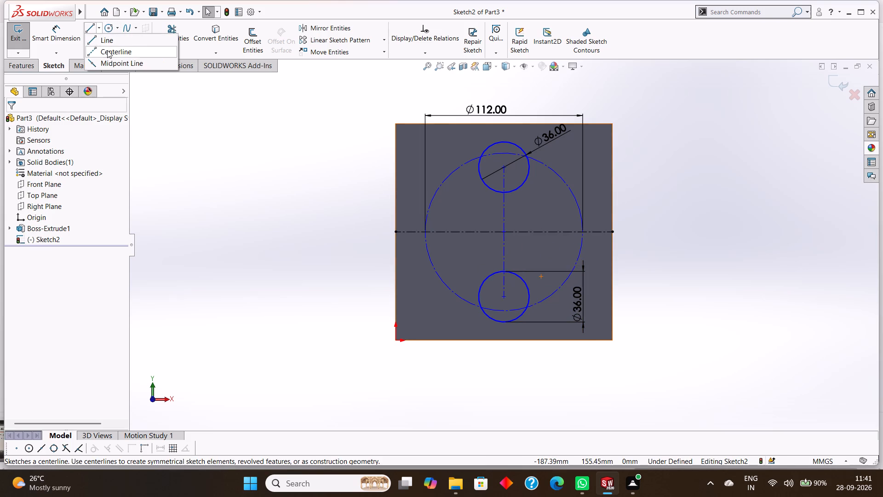
click(107, 50)
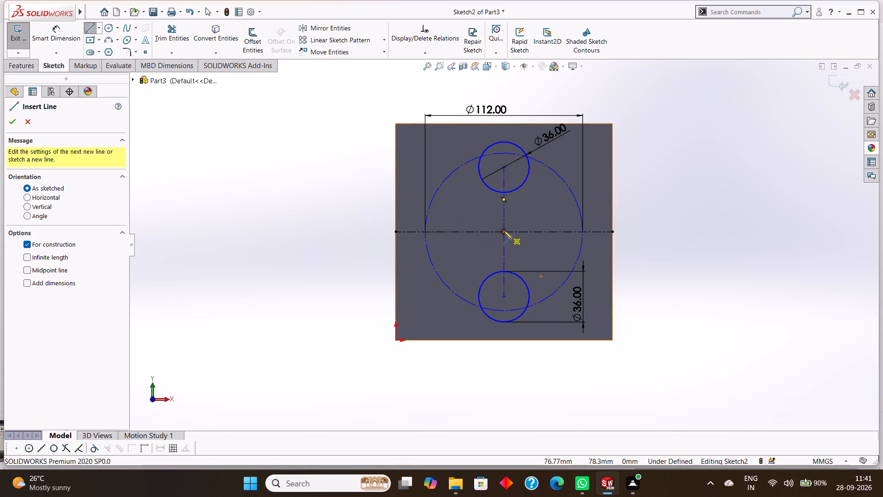
click(504, 231)
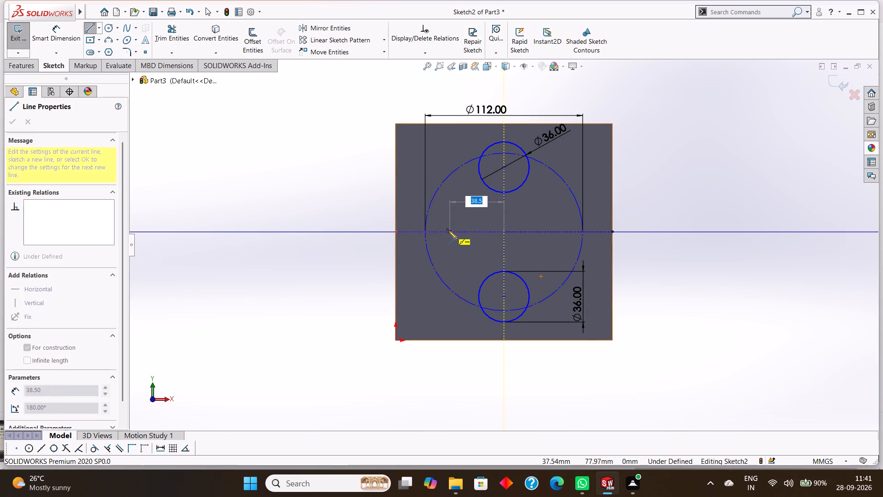
text(31)
key(Return)
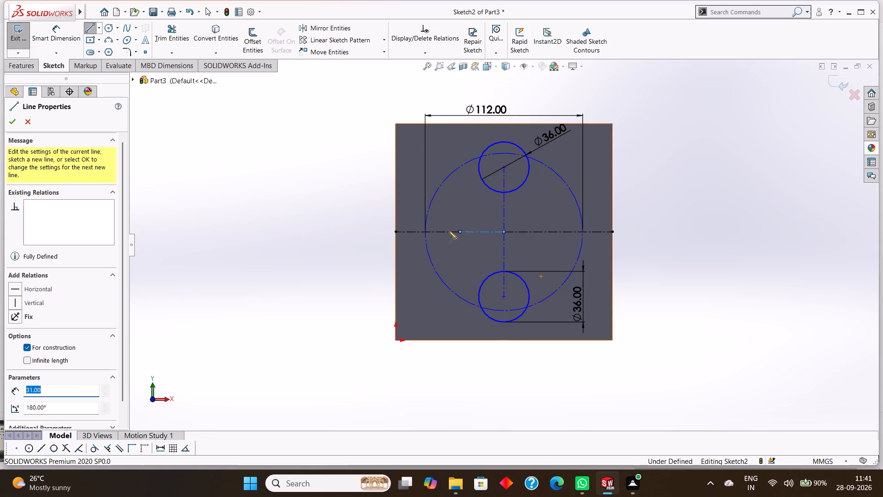
right_click(458, 250)
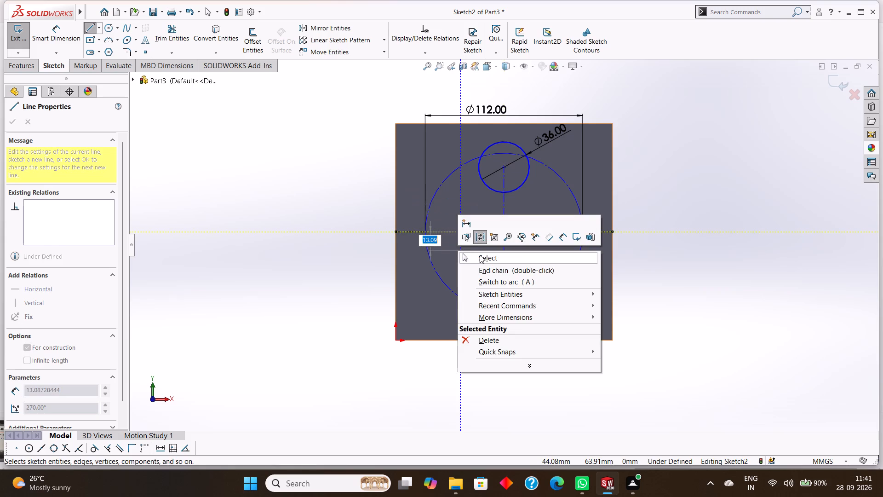
click(480, 255)
Draw a 31 mm horizontal centerline from the construction circle's centre toward the block's right edge.
click(97, 29)
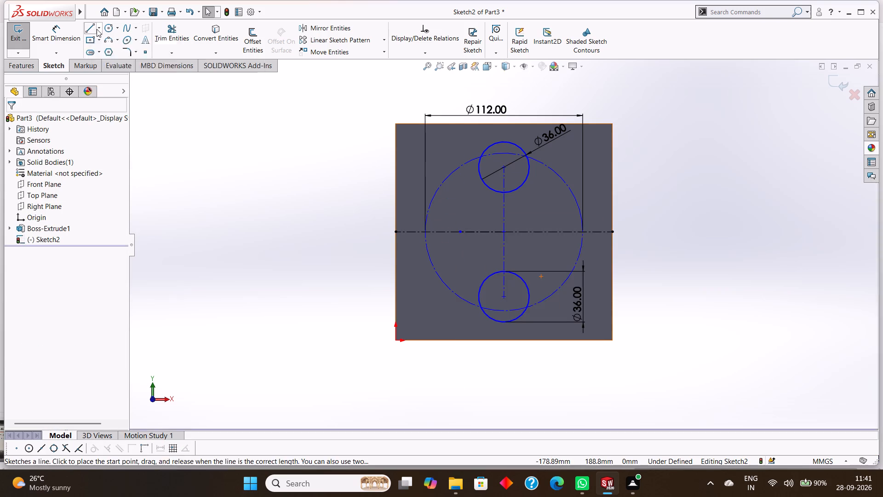
click(115, 50)
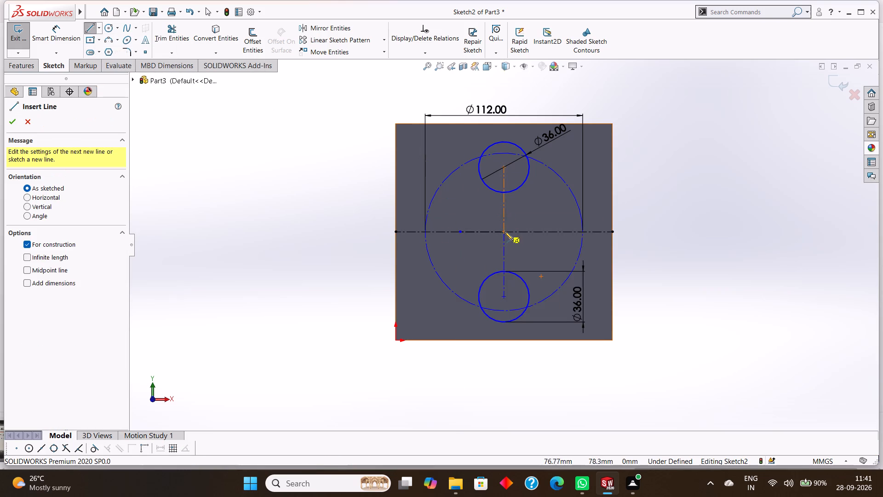
click(505, 231)
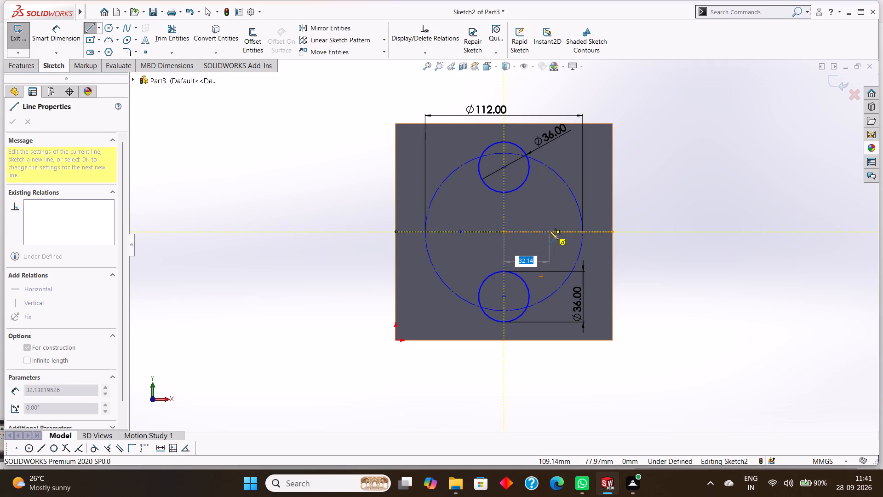
text(31)
key(Return)
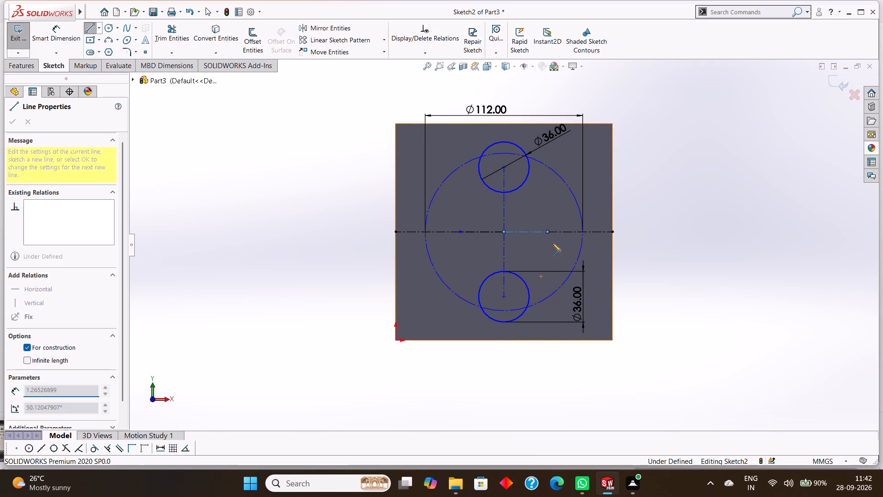
right_click(554, 247)
click(576, 253)
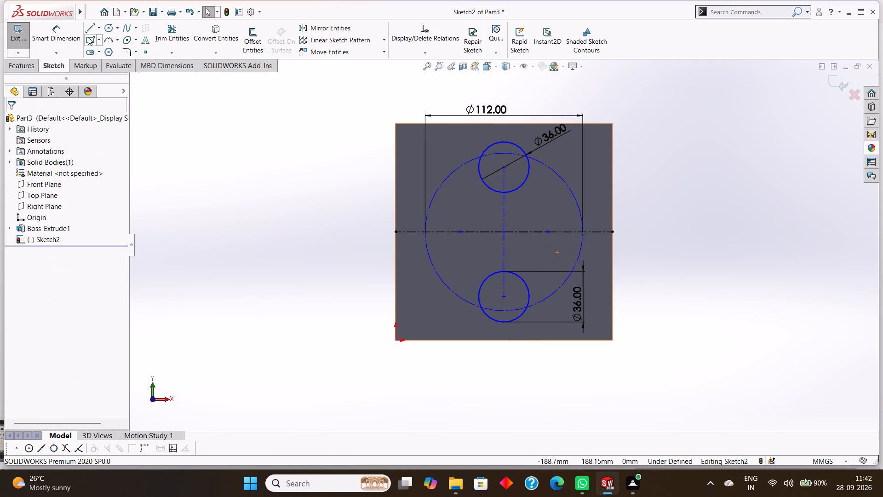
Draw a solid line about 52 mm long from the left 31 mm centerline's outer end, tangent to the upper circle's left side.
click(88, 24)
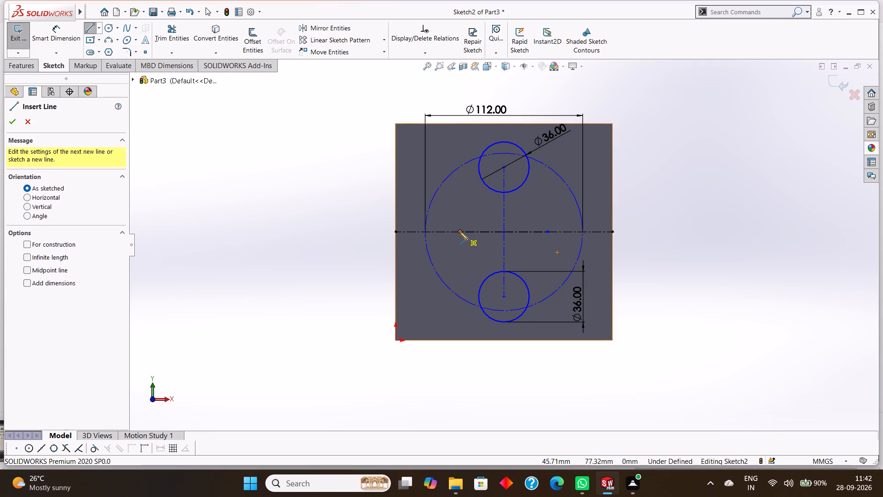
drag(459, 231, 460, 227)
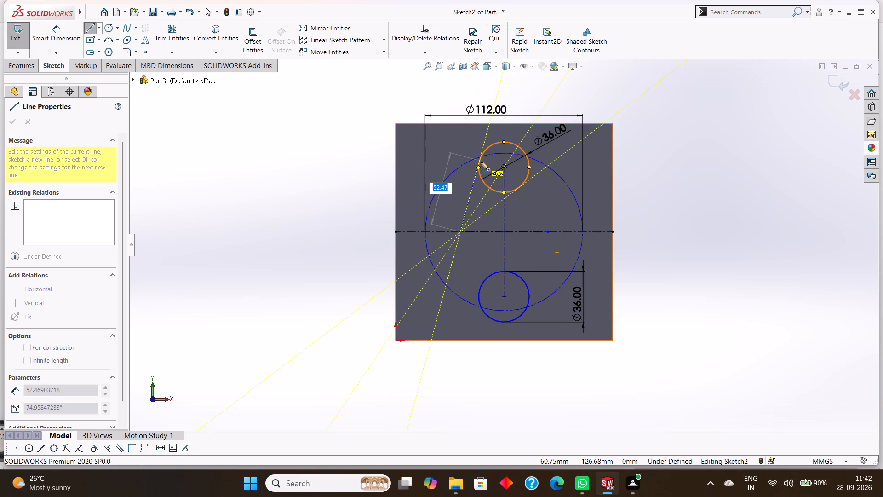
click(481, 162)
right_click(459, 184)
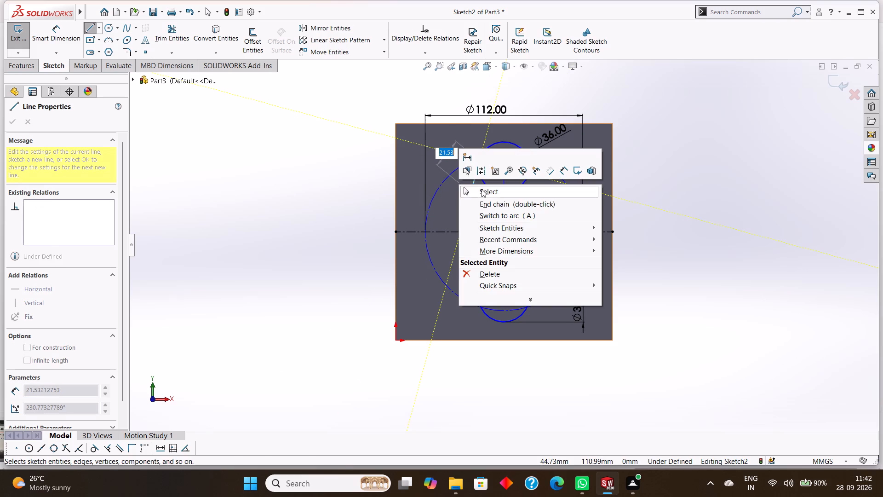
click(483, 189)
Draw a solid line about 52 mm long from the right 31 mm centerline's outer end, tangent to the upper circle's right side.
scroll(487, 210, up, 2)
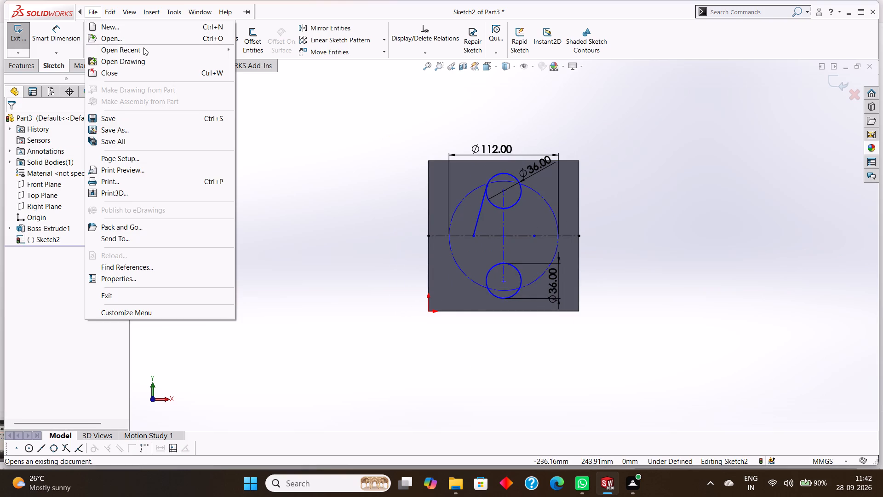
click(268, 81)
click(92, 26)
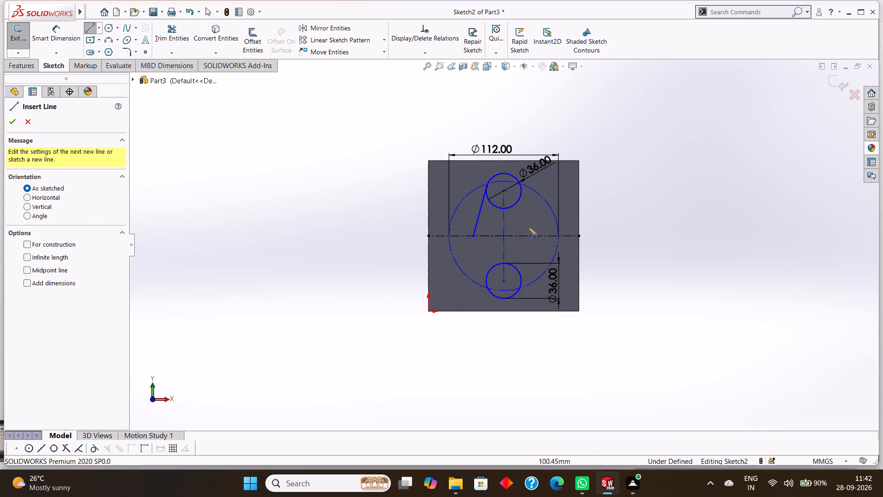
click(534, 236)
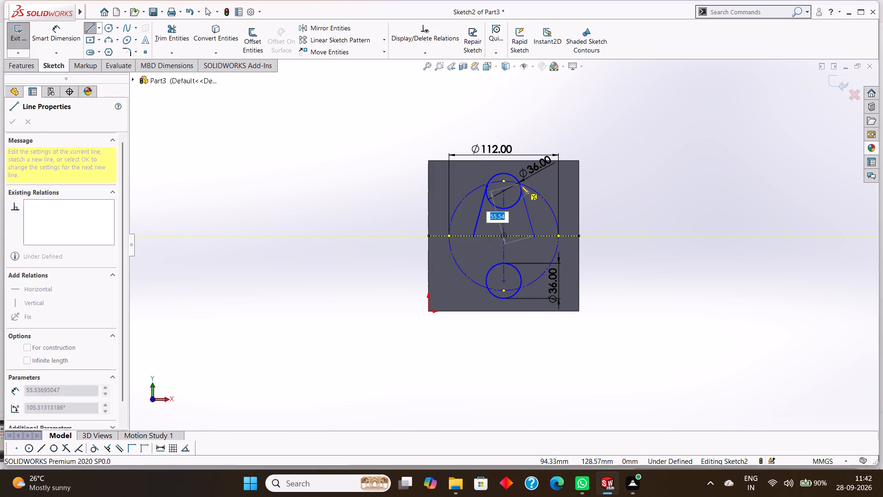
click(521, 187)
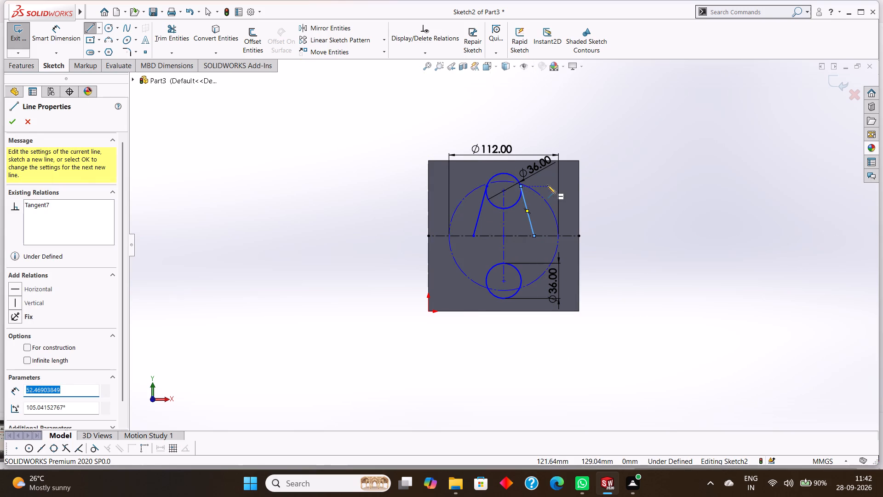
right_click(547, 185)
click(563, 190)
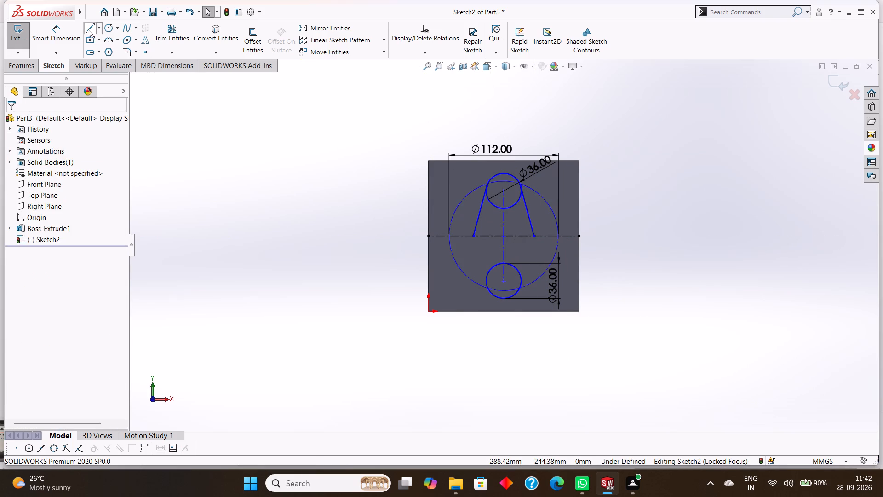
Draw a solid line from the left 31 mm centerline's outer end, tangent to the lower circle's left side.
click(88, 29)
click(472, 237)
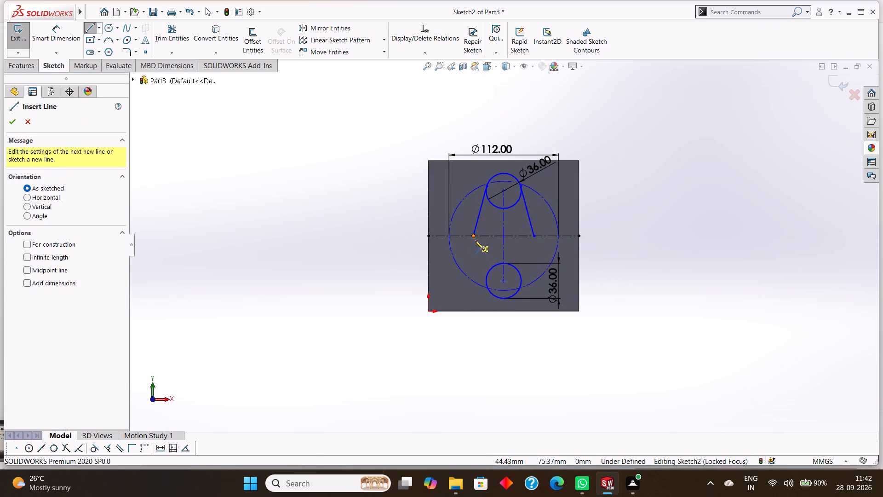
click(486, 285)
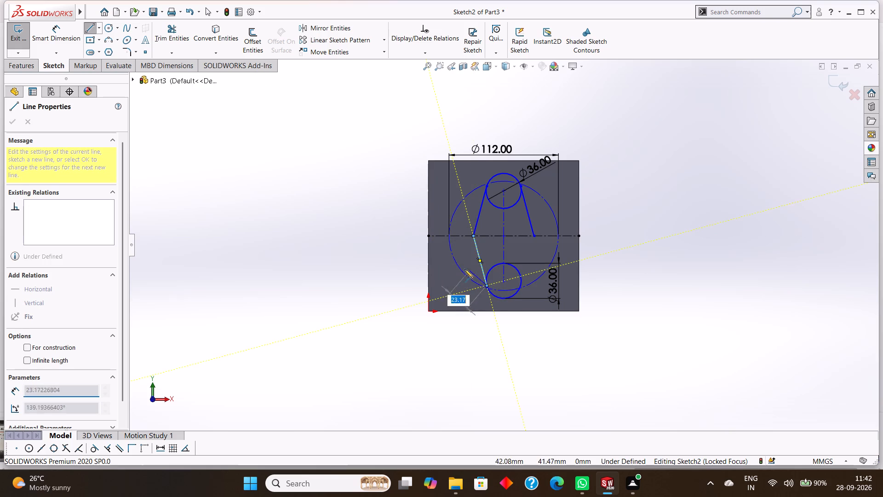
right_click(443, 285)
click(464, 289)
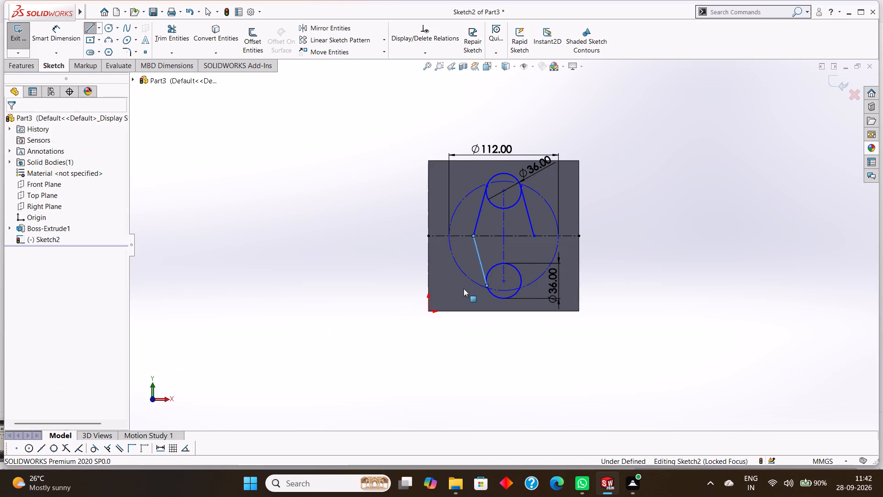
Draw a solid line about 52 mm long from the right 31 mm centerline's outer end, tangent to the lower circle's right side.
click(87, 30)
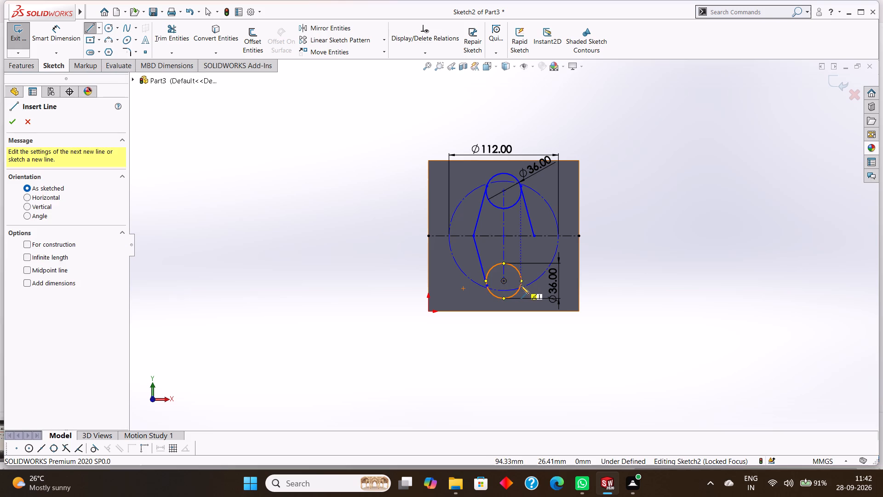
click(533, 235)
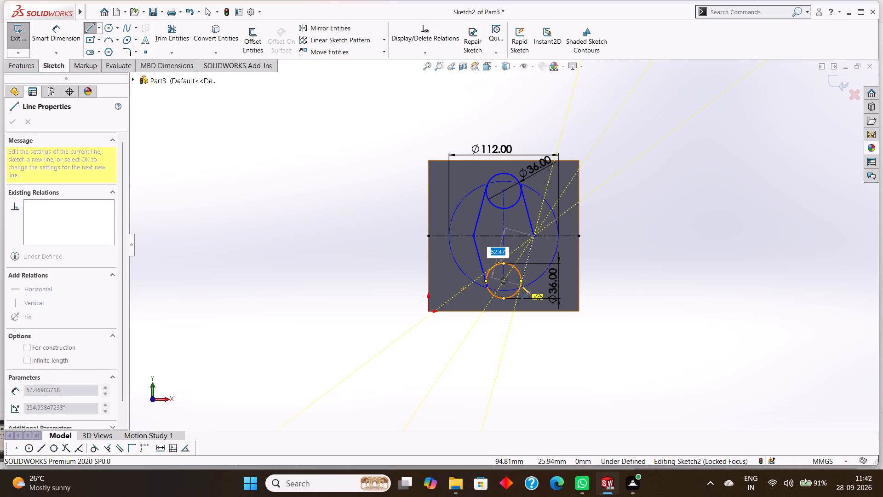
click(521, 284)
right_click(532, 266)
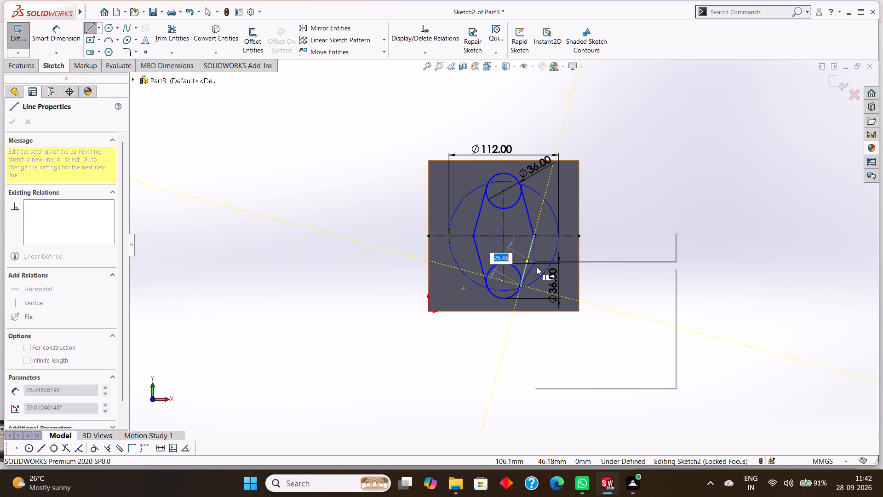
click(542, 269)
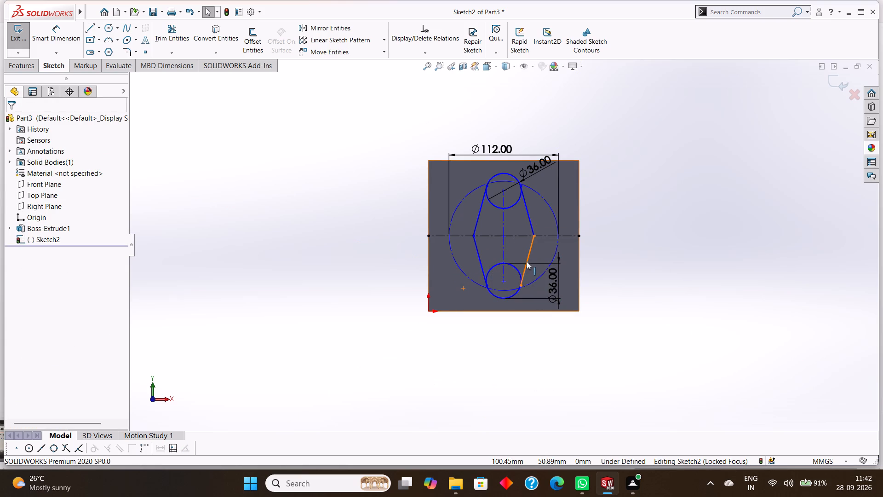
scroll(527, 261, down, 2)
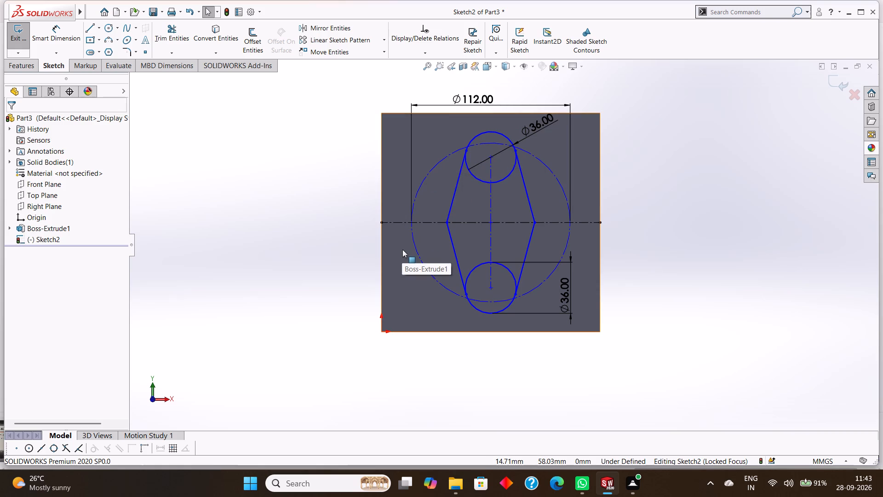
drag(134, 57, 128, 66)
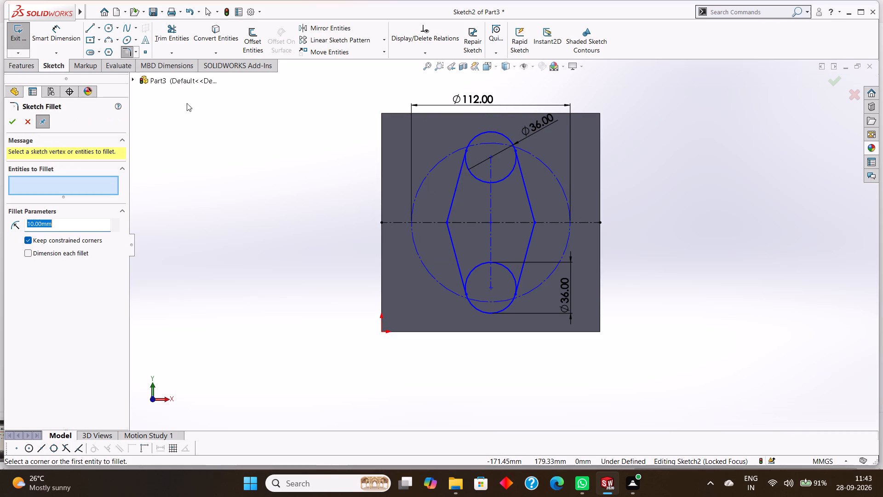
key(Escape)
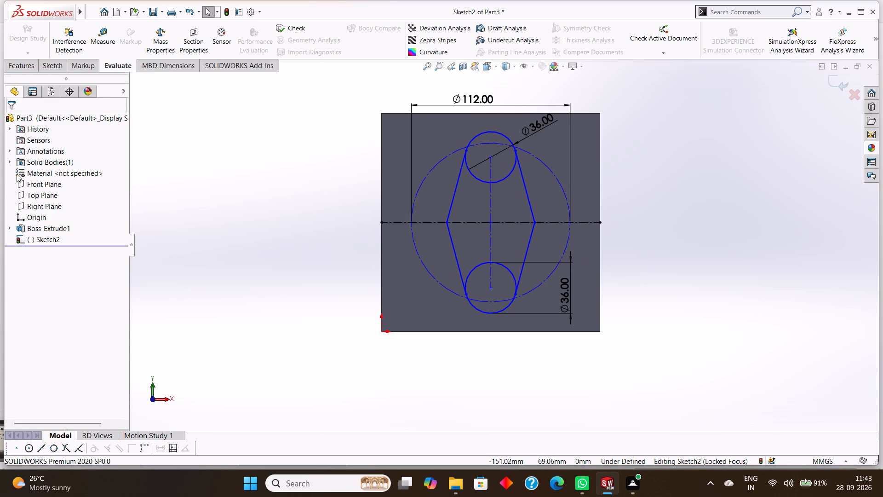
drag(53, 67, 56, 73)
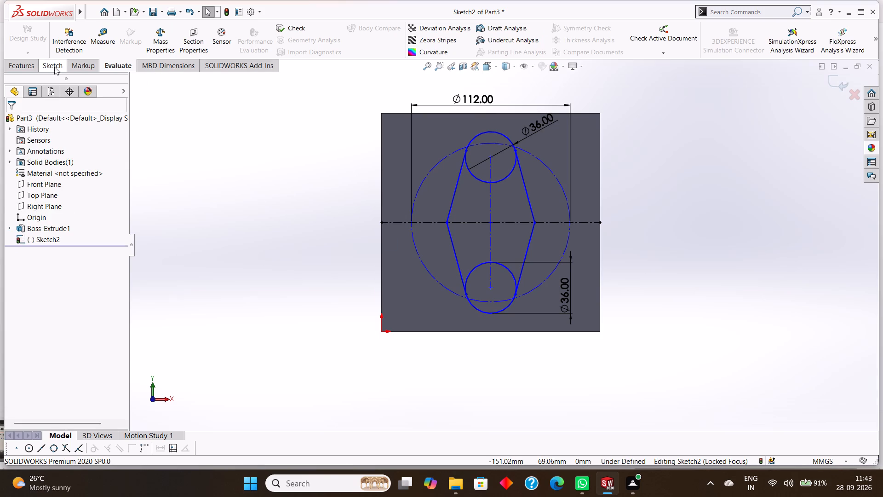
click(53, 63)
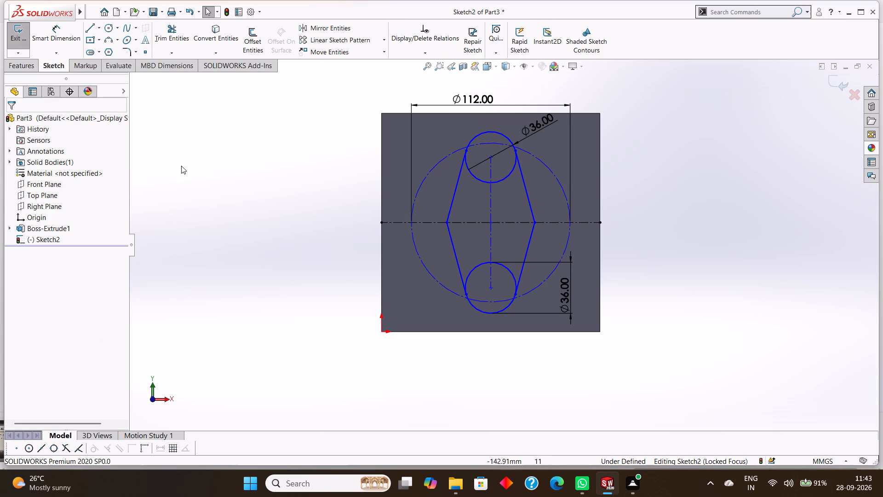
Trim away the inner arcs of the upper and lower 36 mm circles, using Trim to closest, to leave one closed outline.
click(170, 33)
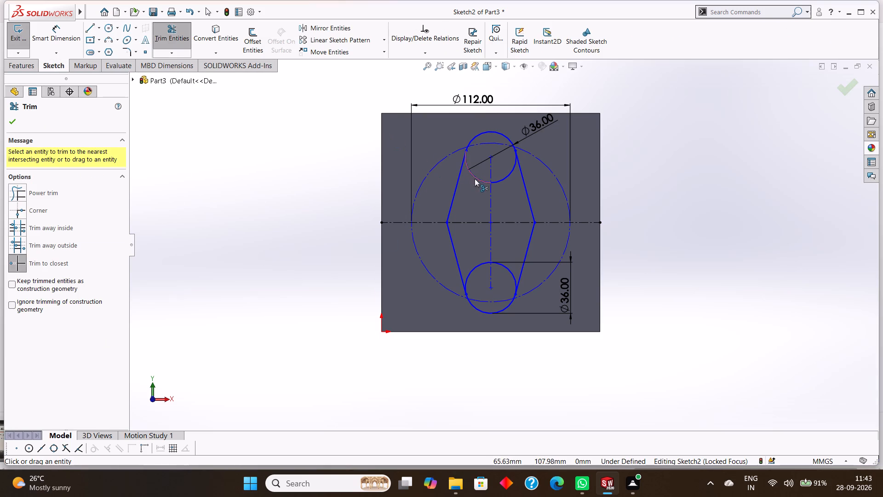
click(475, 179)
click(505, 176)
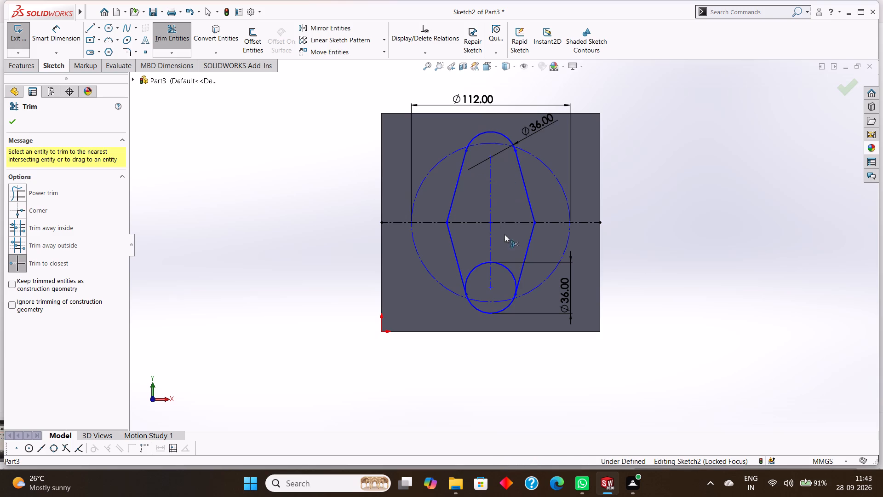
click(504, 266)
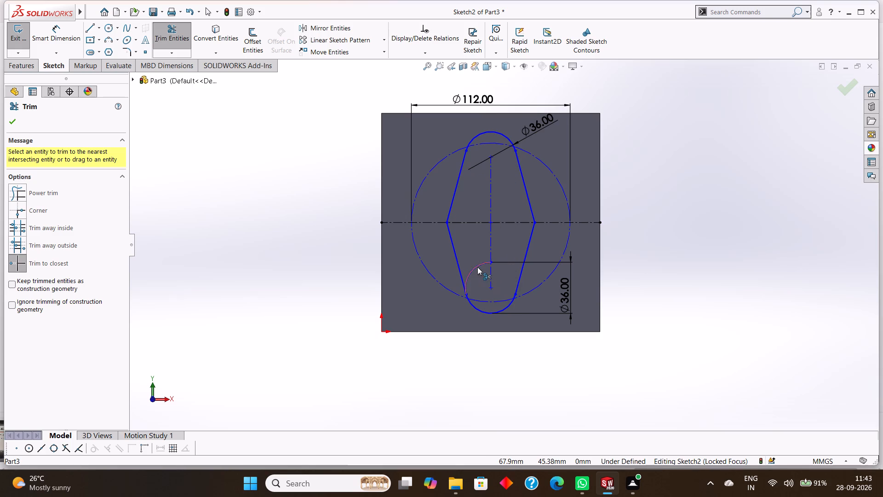
click(477, 267)
click(15, 121)
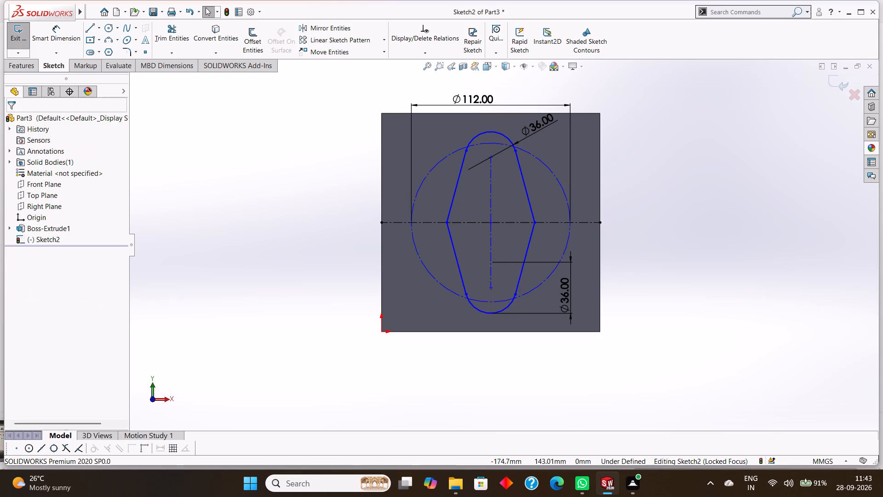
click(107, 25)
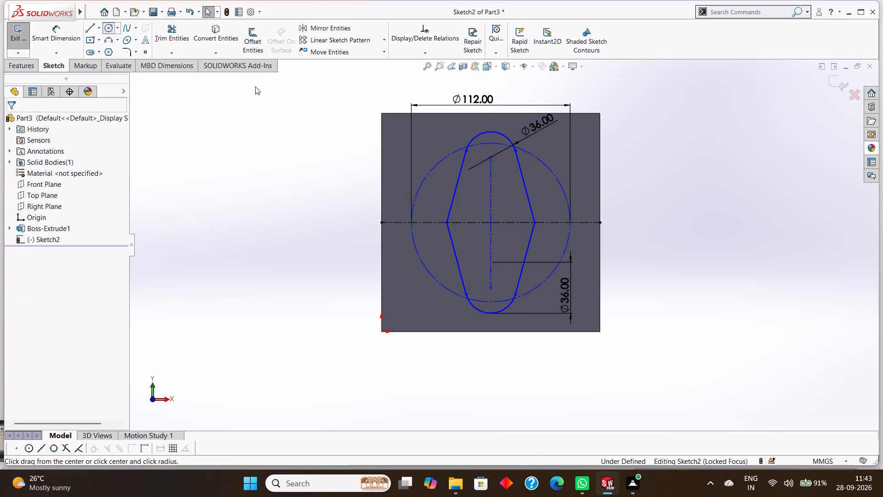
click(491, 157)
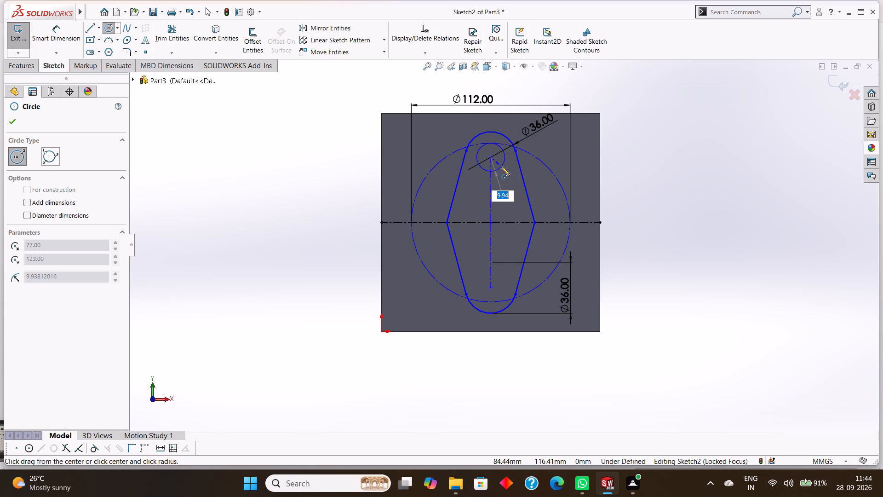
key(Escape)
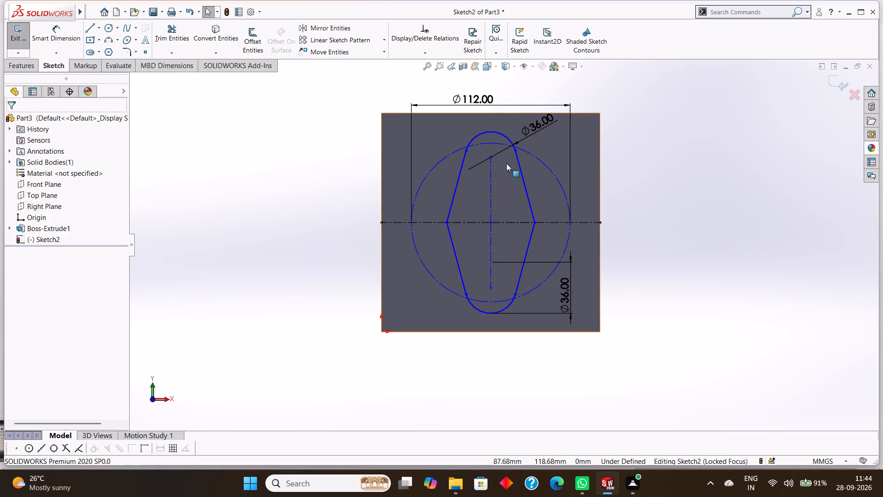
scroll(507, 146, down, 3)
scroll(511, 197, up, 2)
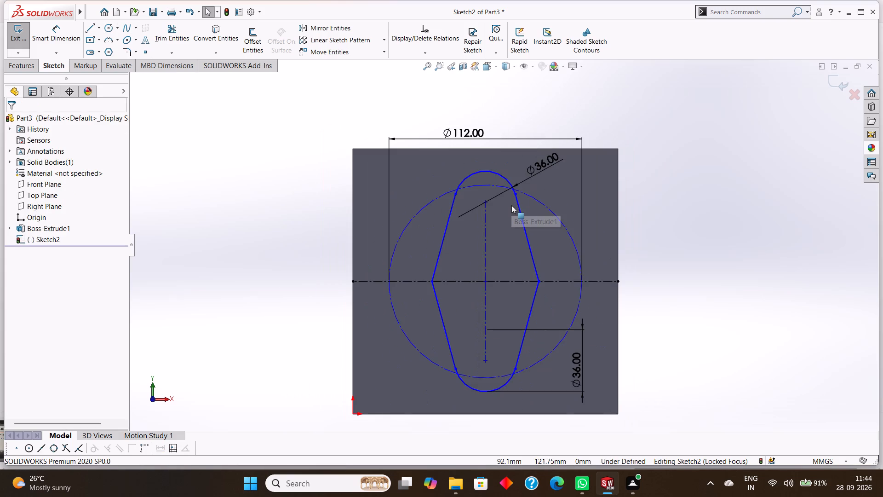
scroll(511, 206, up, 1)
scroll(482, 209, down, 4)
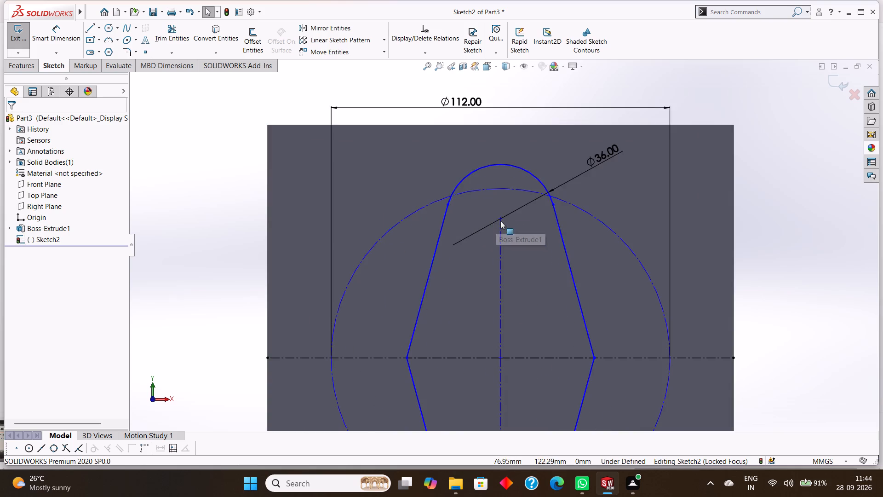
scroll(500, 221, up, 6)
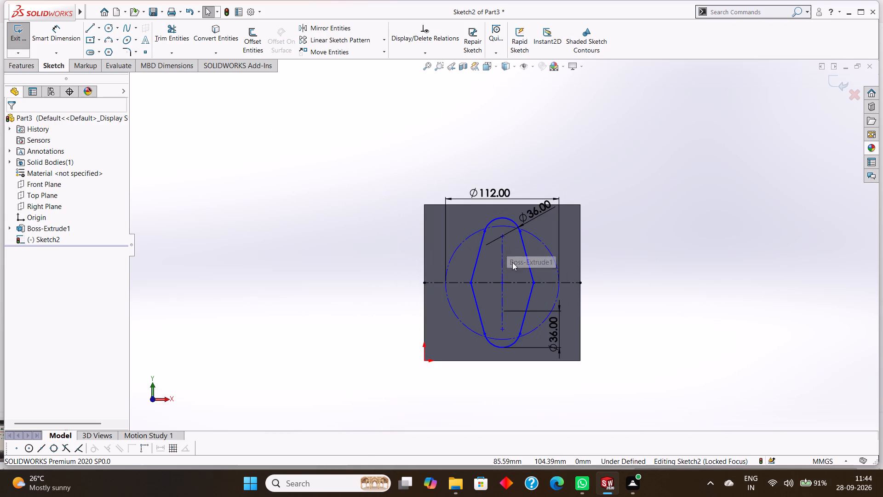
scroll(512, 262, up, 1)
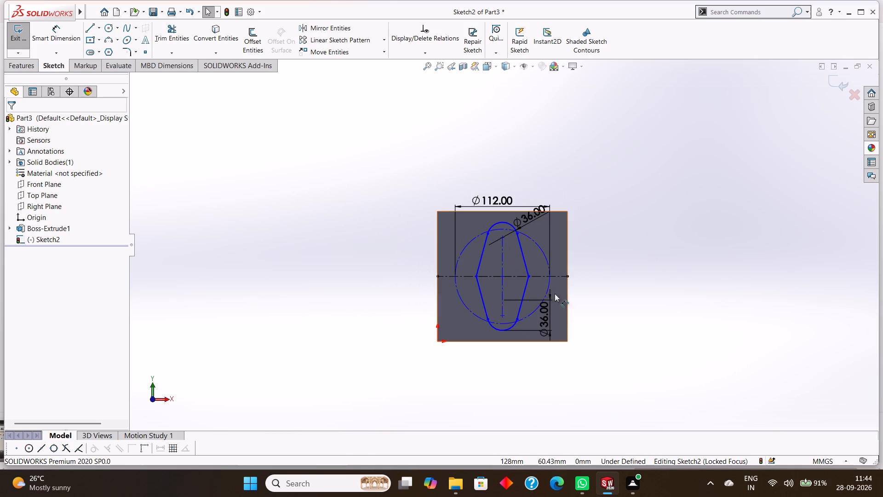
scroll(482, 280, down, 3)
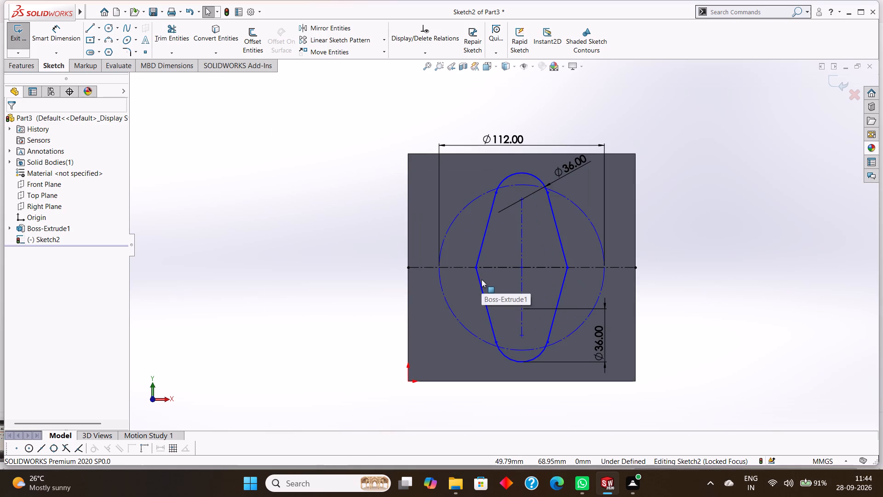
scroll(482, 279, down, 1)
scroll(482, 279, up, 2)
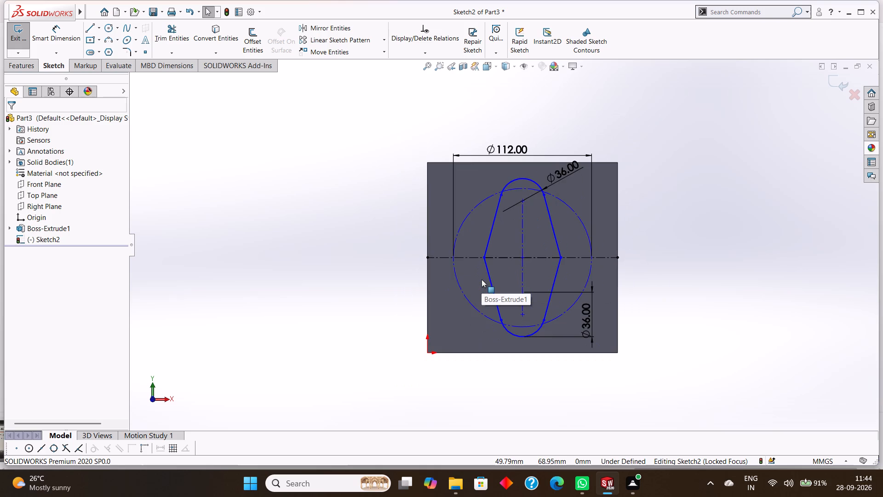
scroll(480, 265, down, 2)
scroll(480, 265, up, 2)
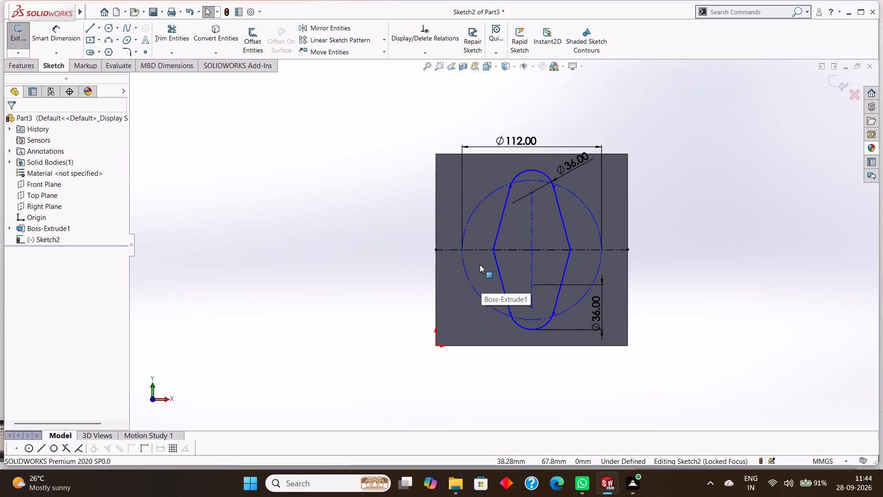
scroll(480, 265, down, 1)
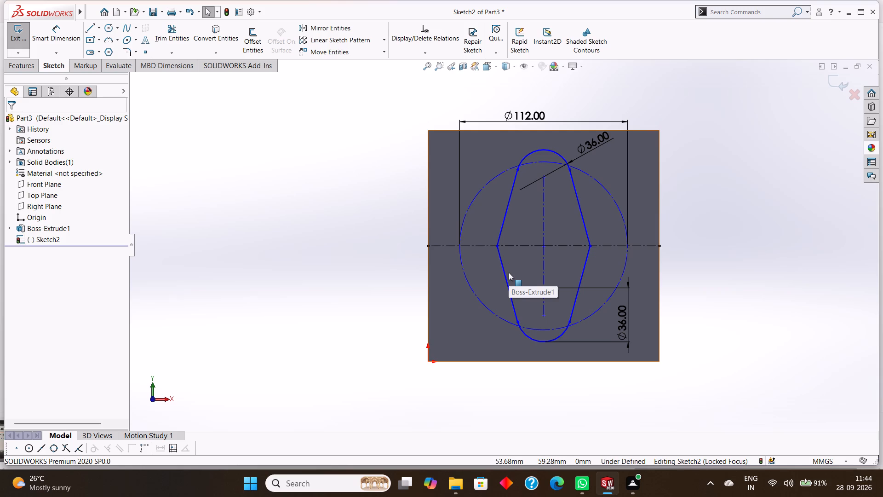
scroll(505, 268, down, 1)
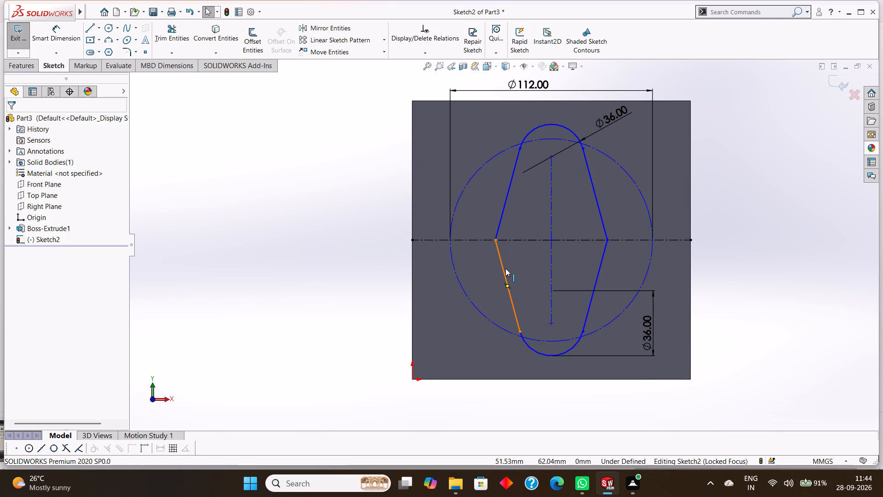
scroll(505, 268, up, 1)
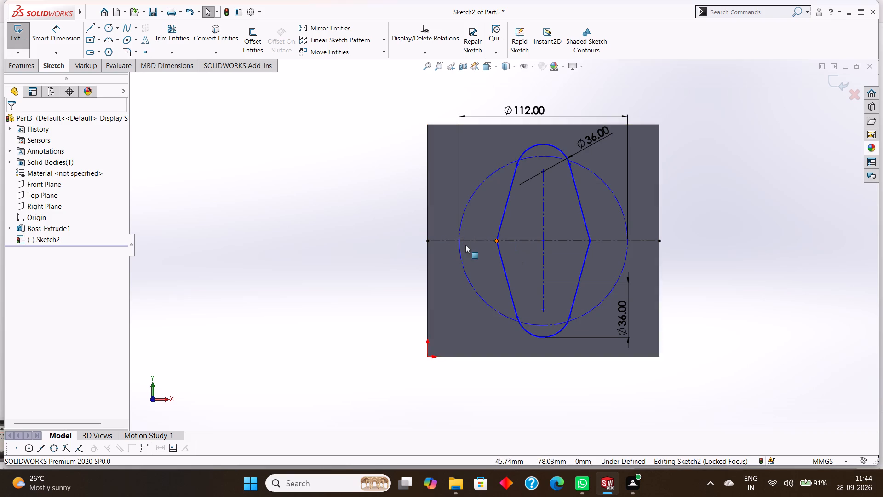
Draw a 63 mm horizontal centerline from the construction circle's centre toward the block's left edge.
click(99, 29)
click(111, 52)
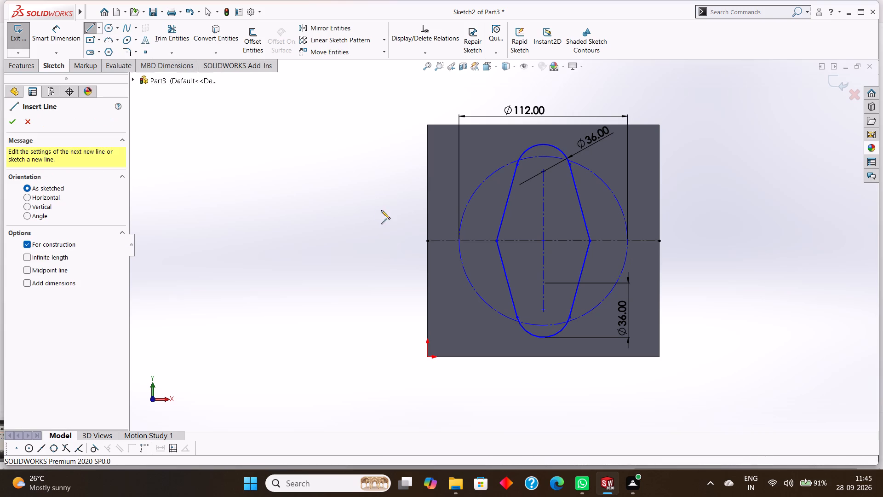
click(544, 239)
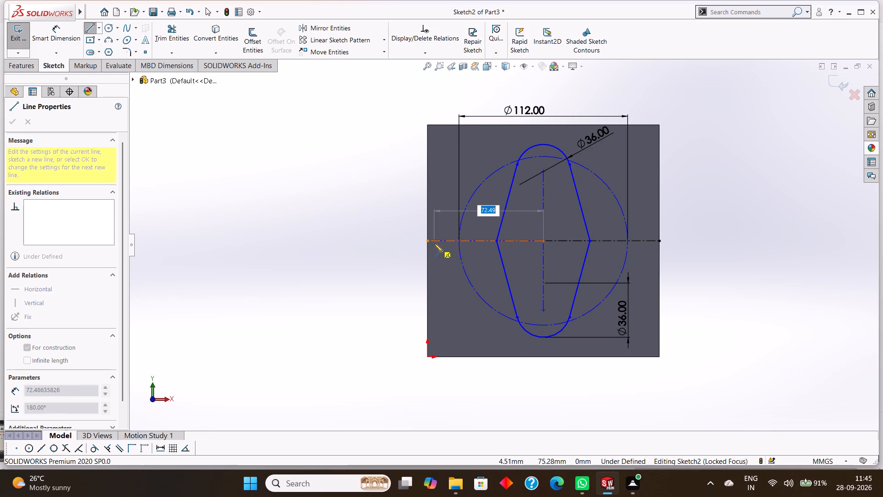
text(63)
key(Return)
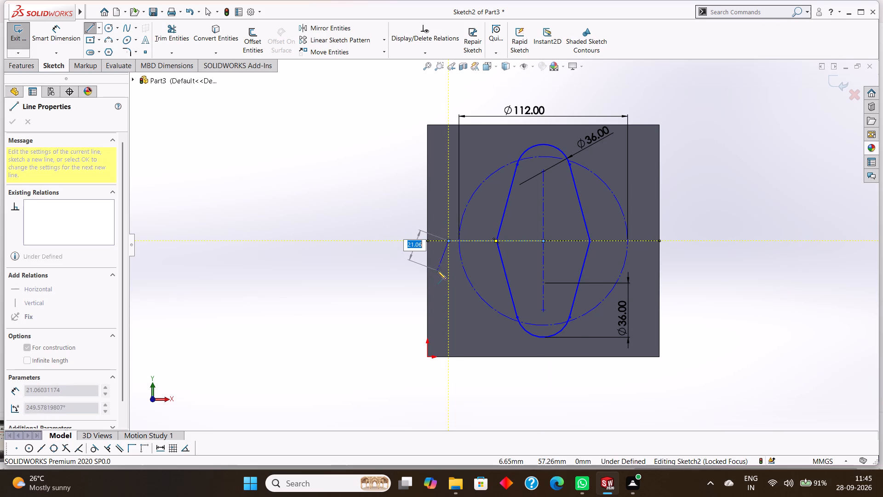
right_click(437, 271)
click(452, 274)
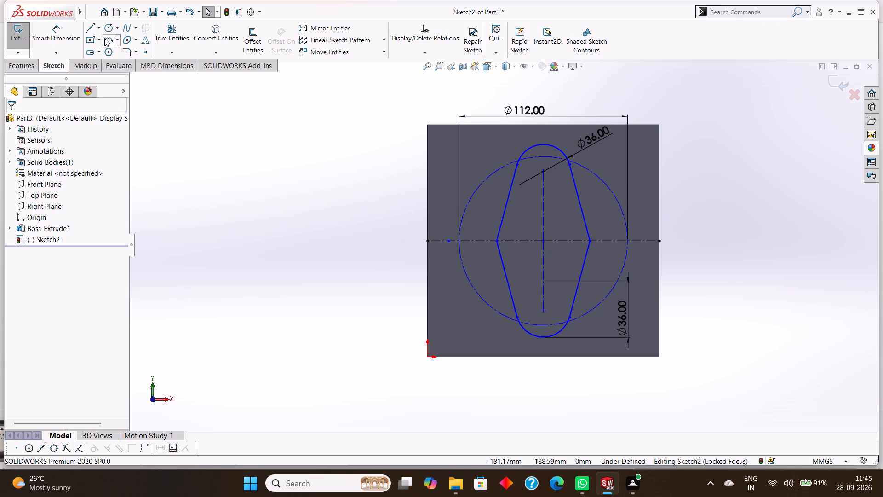
Draw a 63 mm horizontal centerline from the construction circle's centre toward the block's right edge.
click(100, 29)
click(109, 49)
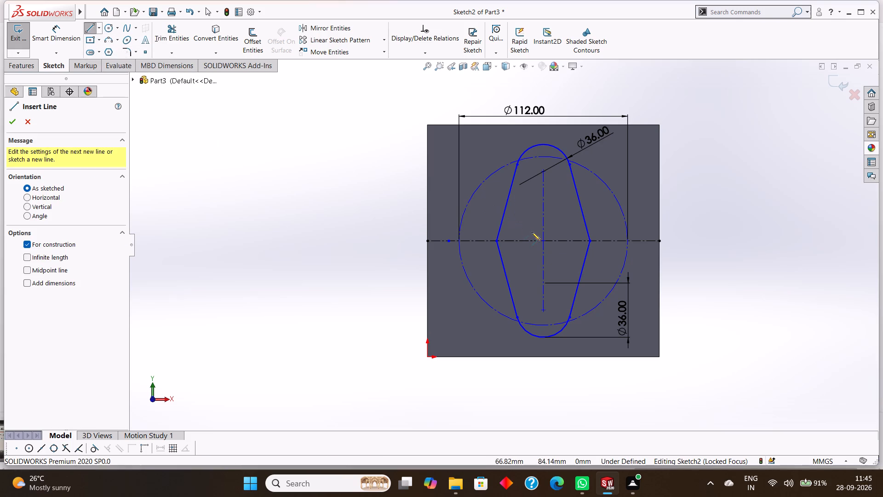
click(543, 239)
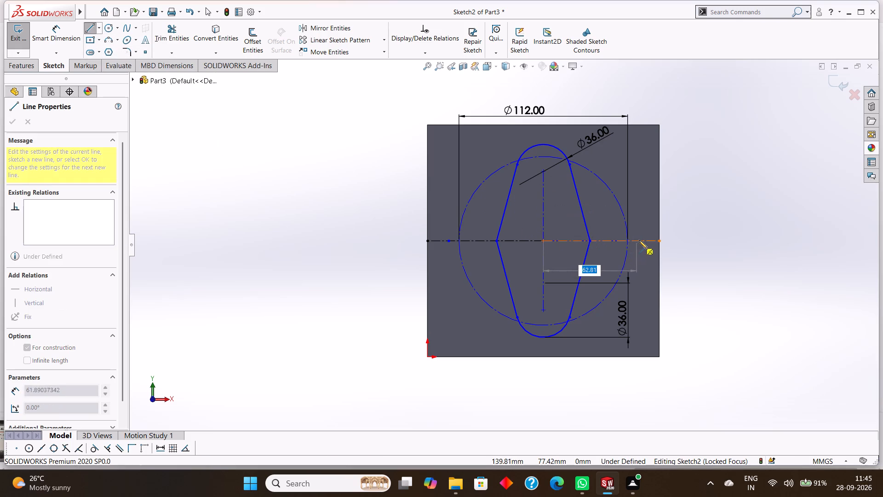
text(63)
key(Return)
right_click(708, 267)
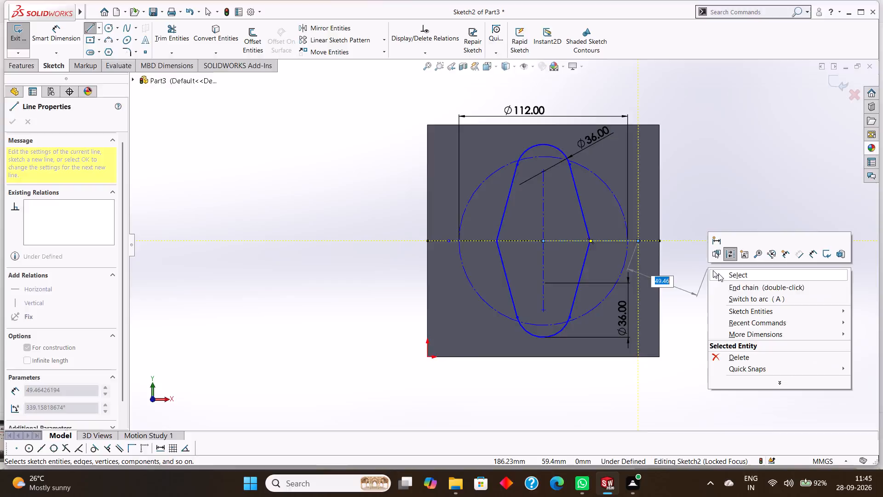
click(735, 273)
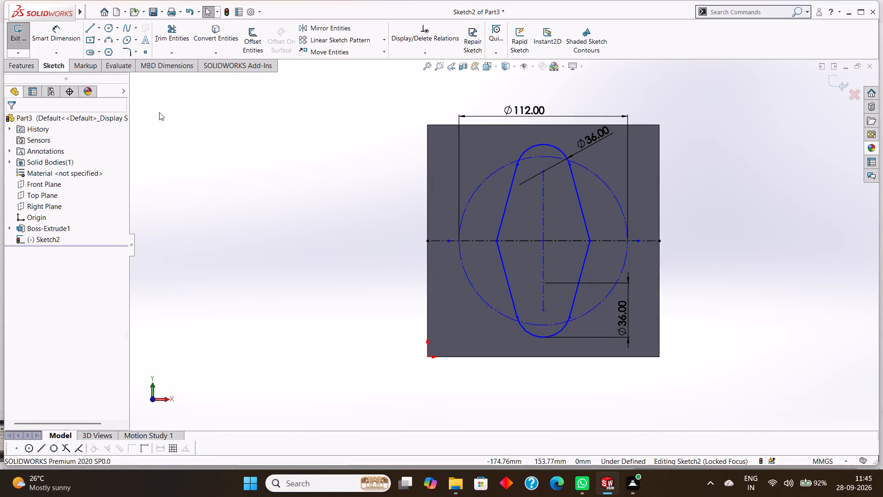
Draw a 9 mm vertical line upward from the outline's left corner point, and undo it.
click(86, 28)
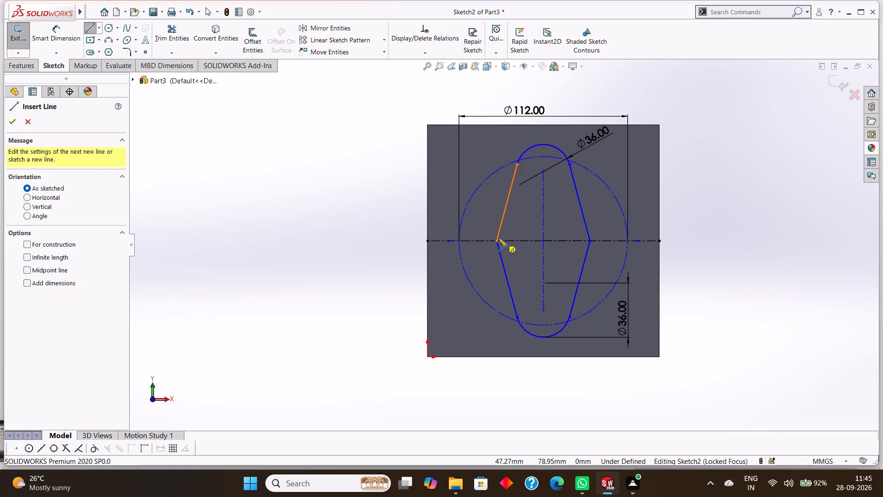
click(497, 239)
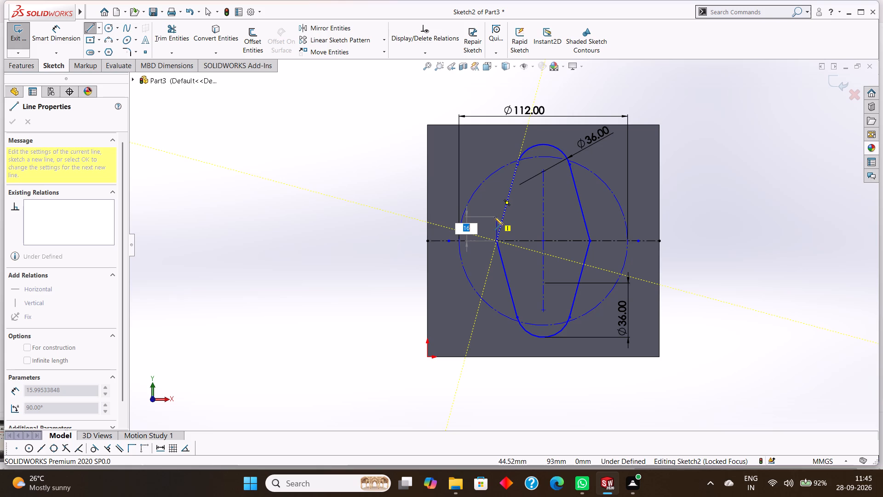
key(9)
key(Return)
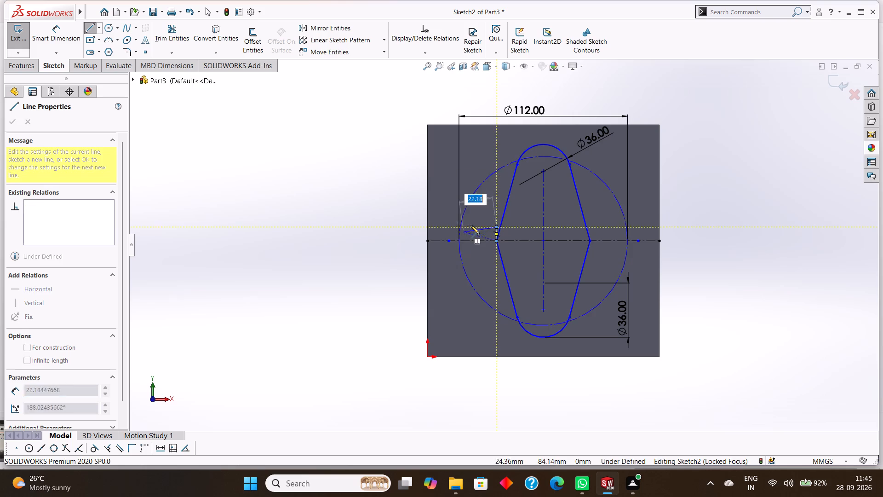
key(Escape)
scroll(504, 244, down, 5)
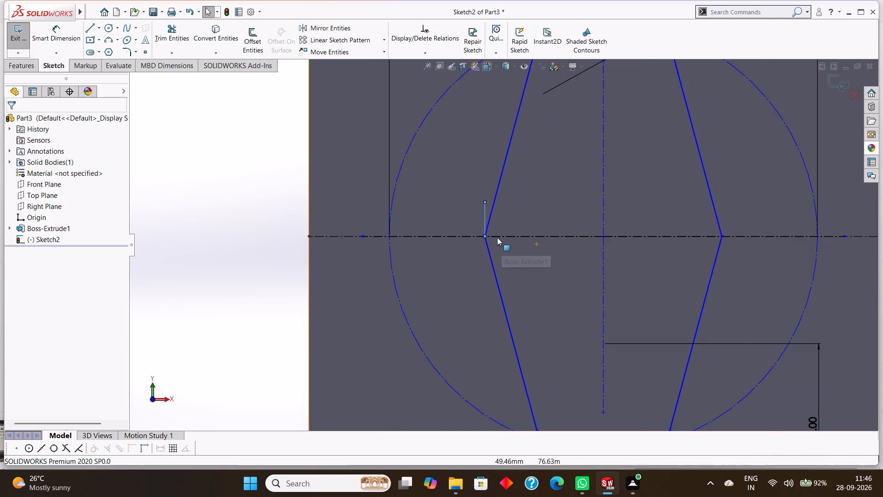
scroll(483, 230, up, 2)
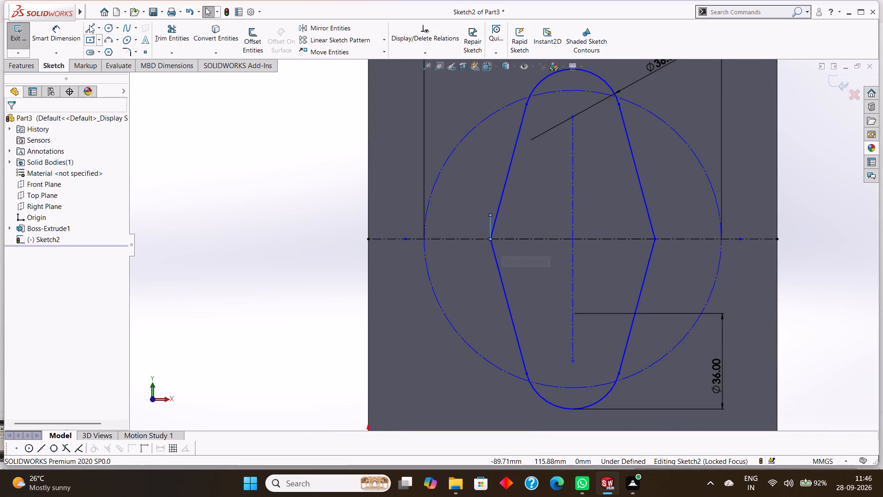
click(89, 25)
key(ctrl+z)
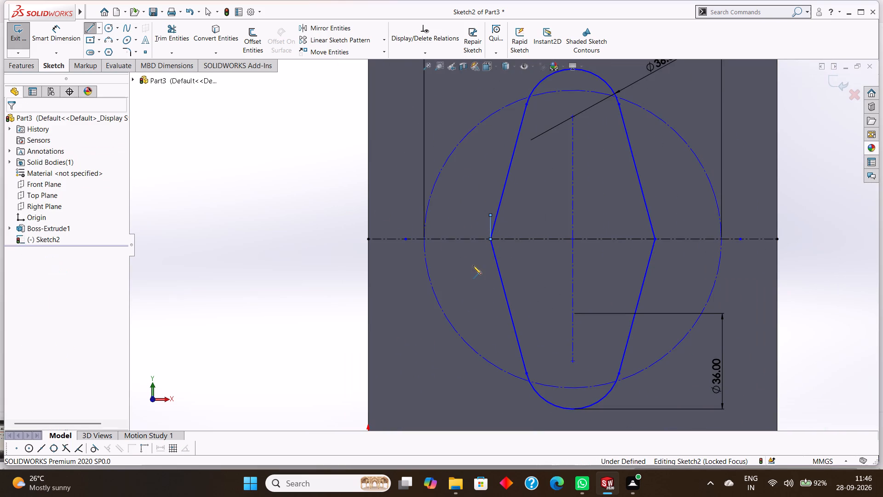
Draw a solid 9 mm vertical line upward from the outline's left corner point.
click(90, 28)
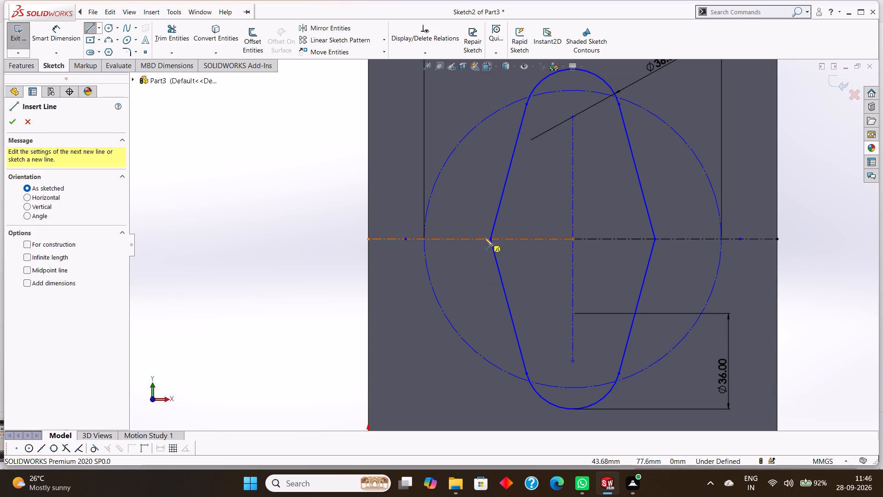
click(490, 240)
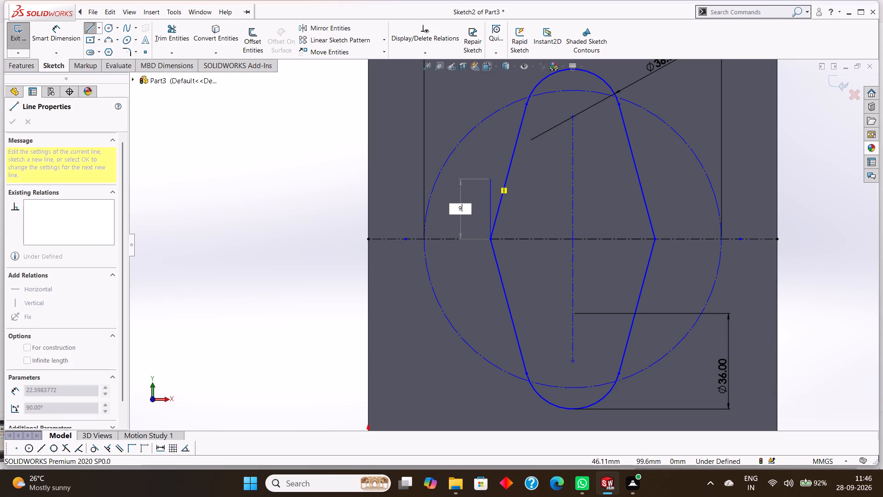
key(9)
key(Return)
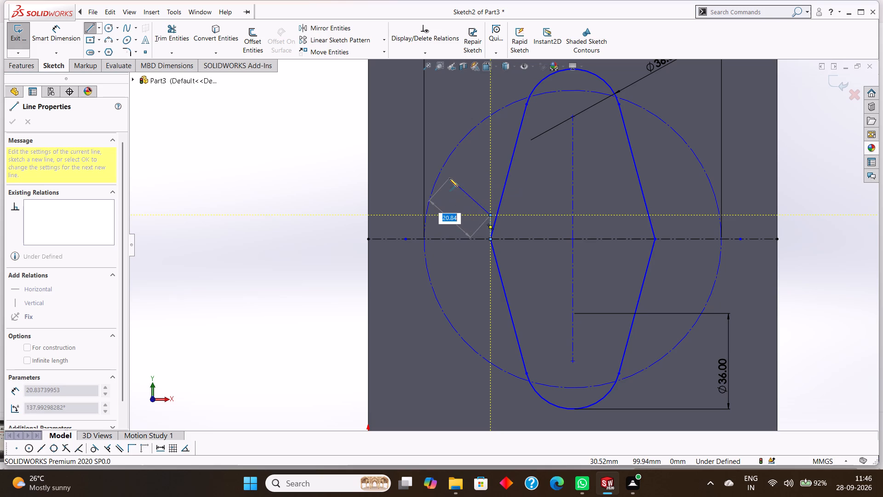
right_click(449, 178)
click(466, 187)
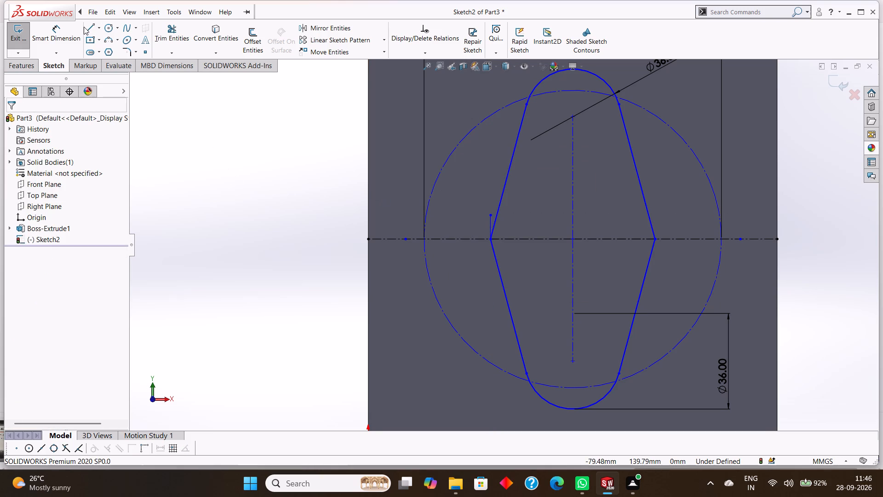
Draw a solid 9 mm vertical line downward from the outline's left corner point.
click(84, 27)
click(88, 27)
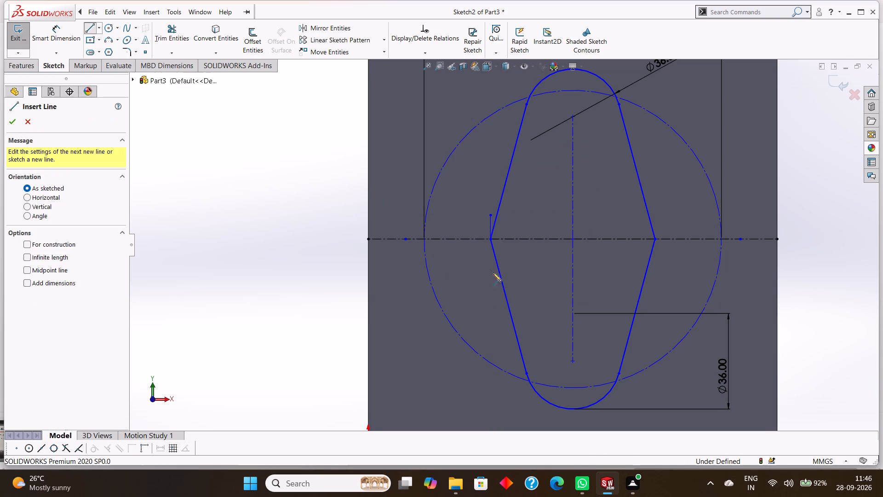
click(489, 238)
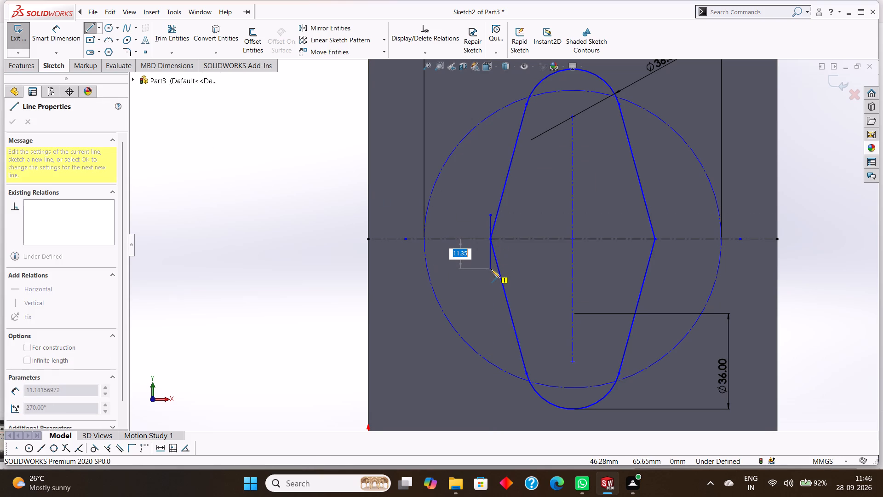
key(9)
key(Return)
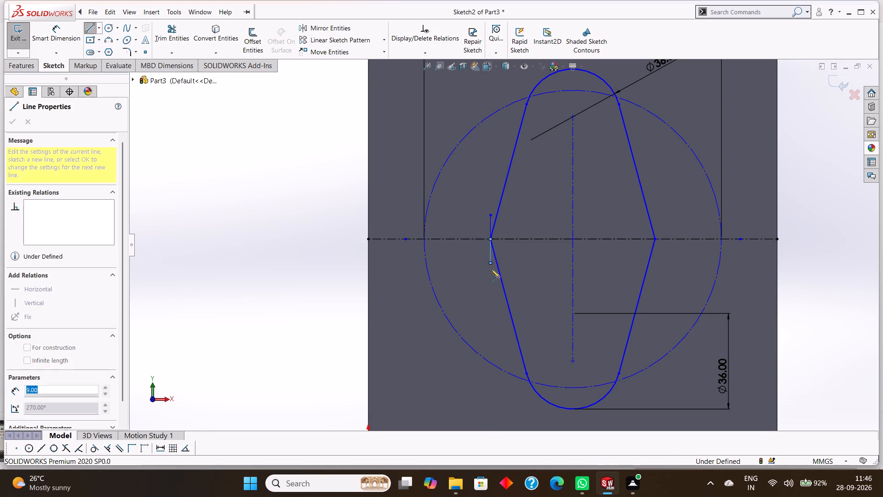
right_click(463, 288)
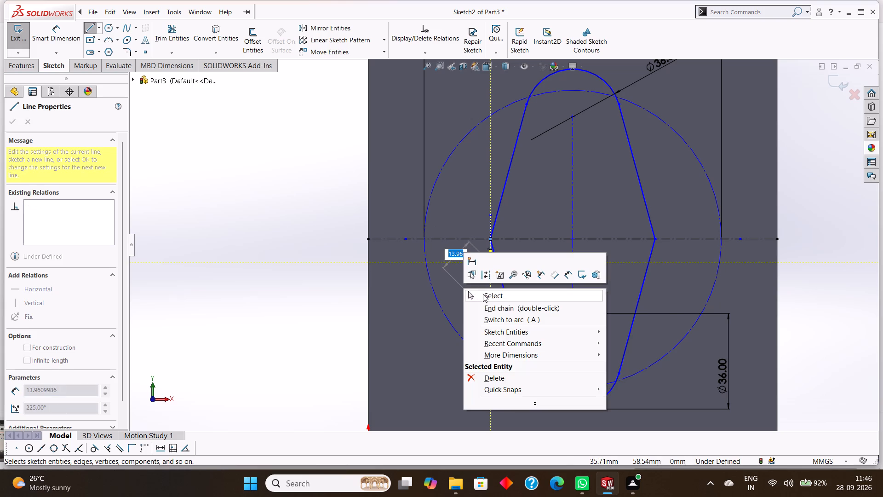
click(483, 294)
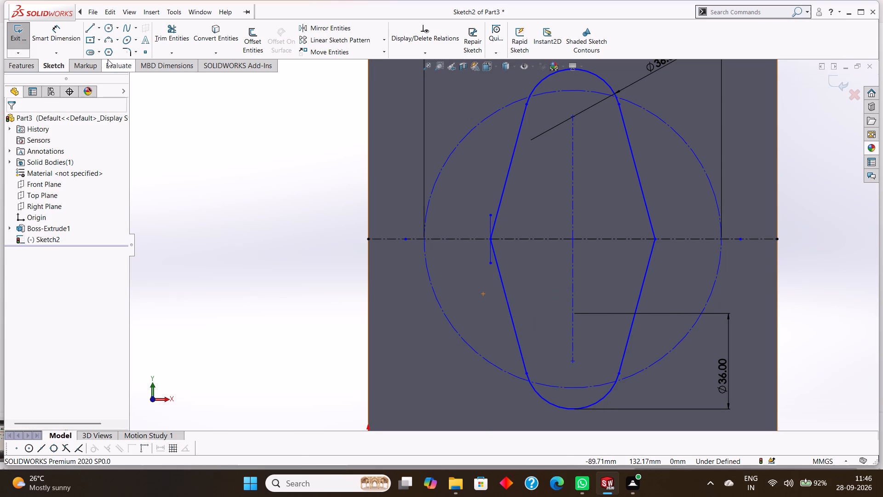
From the upper 9 mm line's top end, draw connected lines 32 mm left, 10 mm up, and about 37 mm right to the outline's slanted side.
click(88, 27)
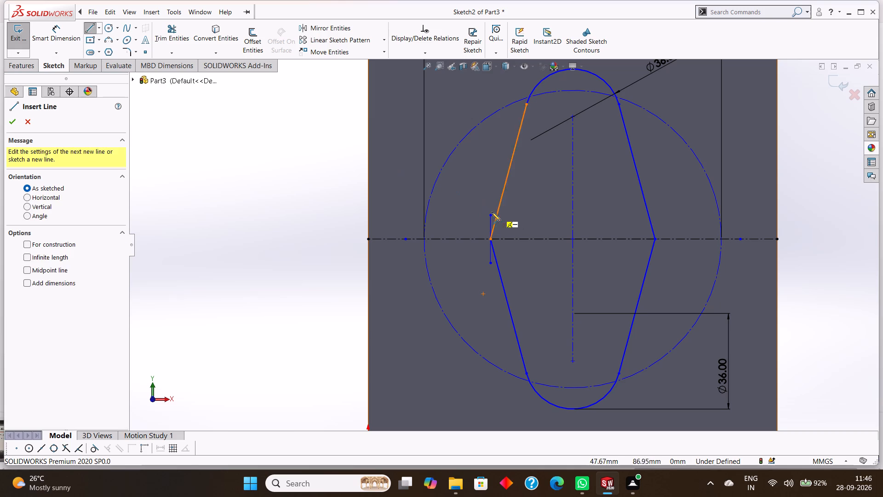
click(490, 214)
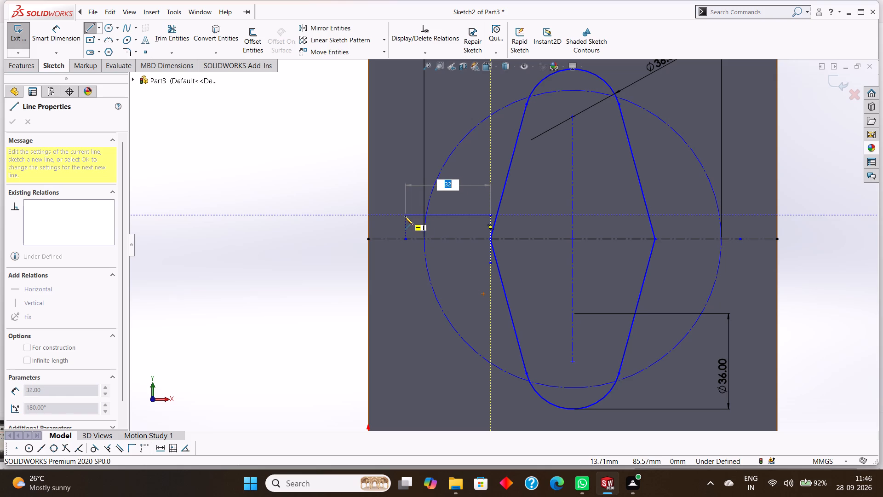
click(405, 216)
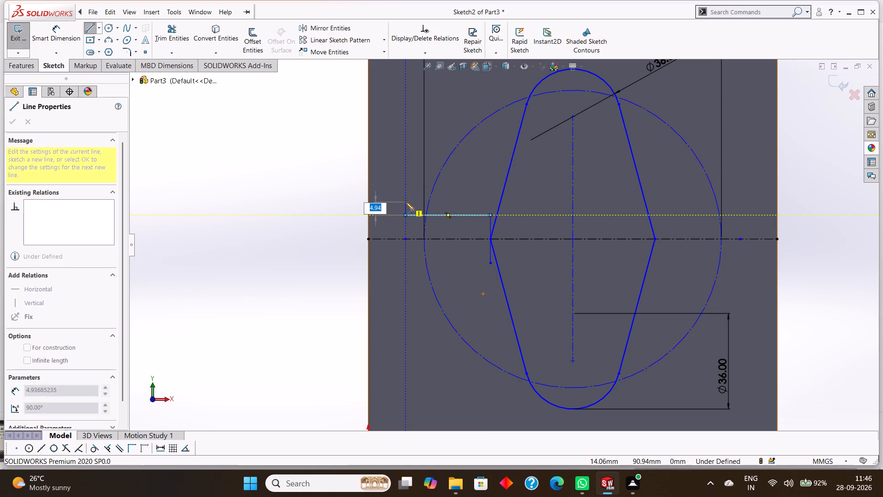
text(10)
key(Return)
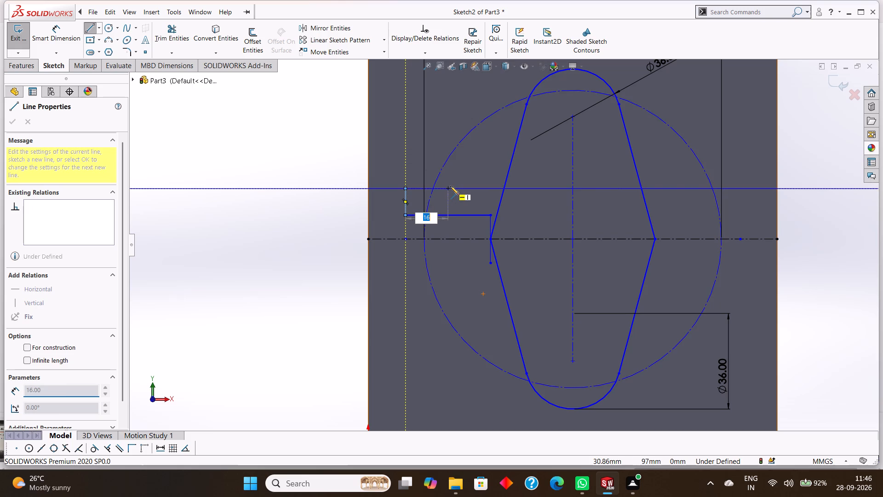
click(504, 187)
right_click(483, 167)
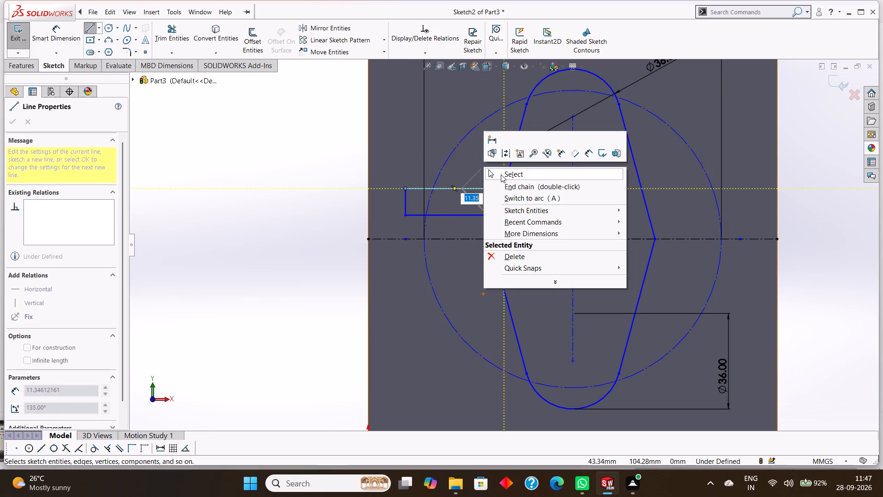
click(501, 174)
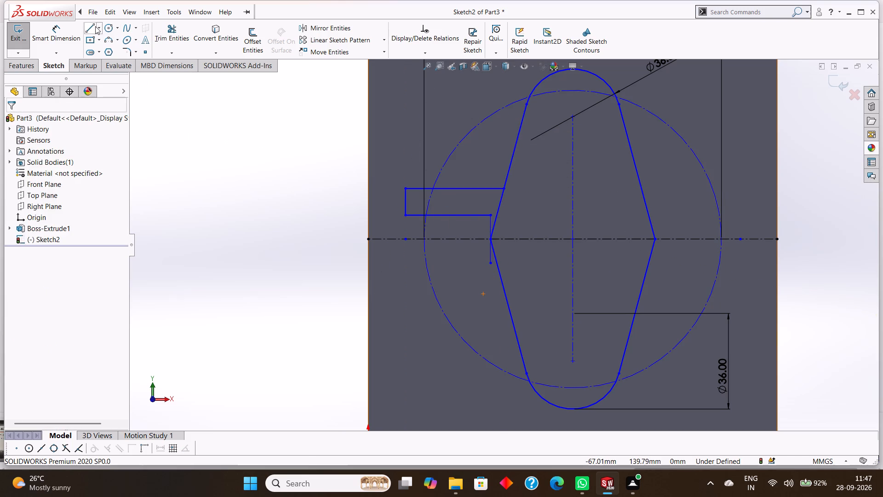
From the lower 9 mm line's bottom end, draw connected lines 32 mm left, 10 mm down, and about 37 mm right to the outline's slanted side.
click(94, 26)
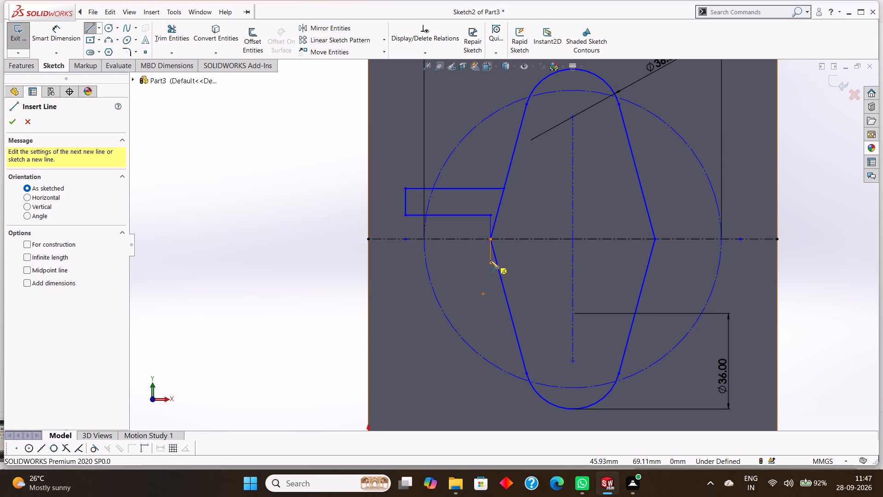
click(491, 263)
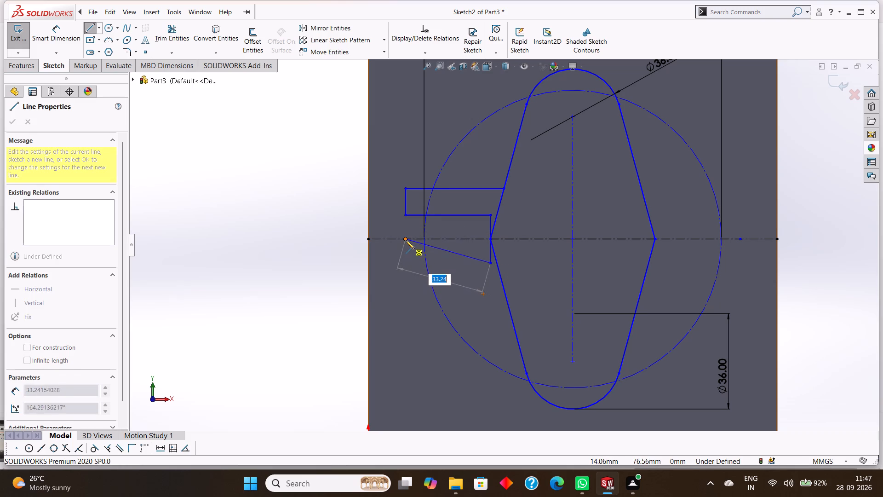
click(405, 265)
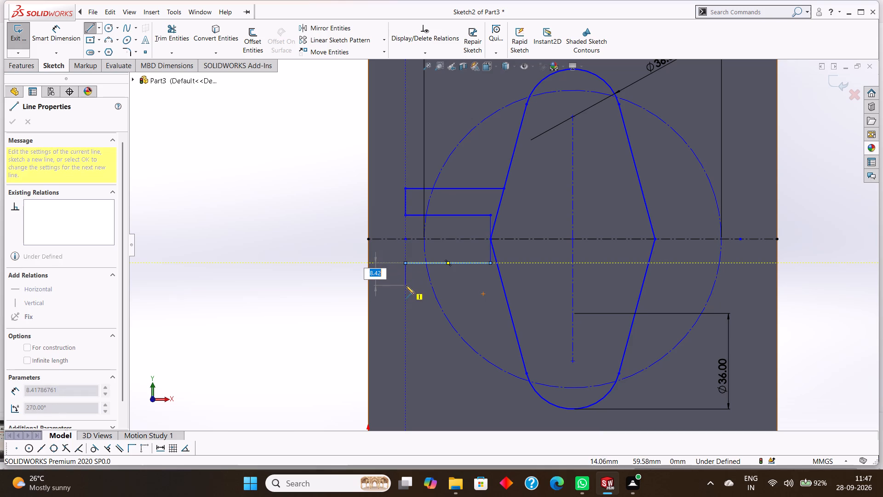
text(10)
key(Return)
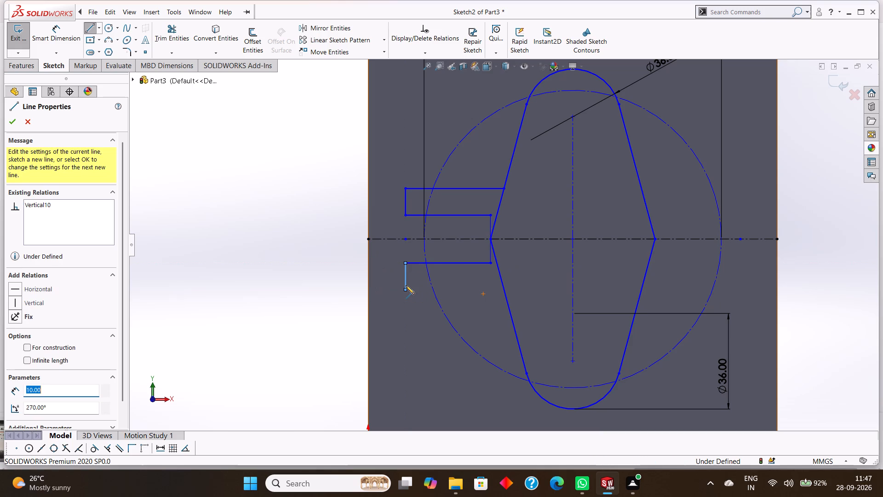
click(504, 290)
right_click(494, 313)
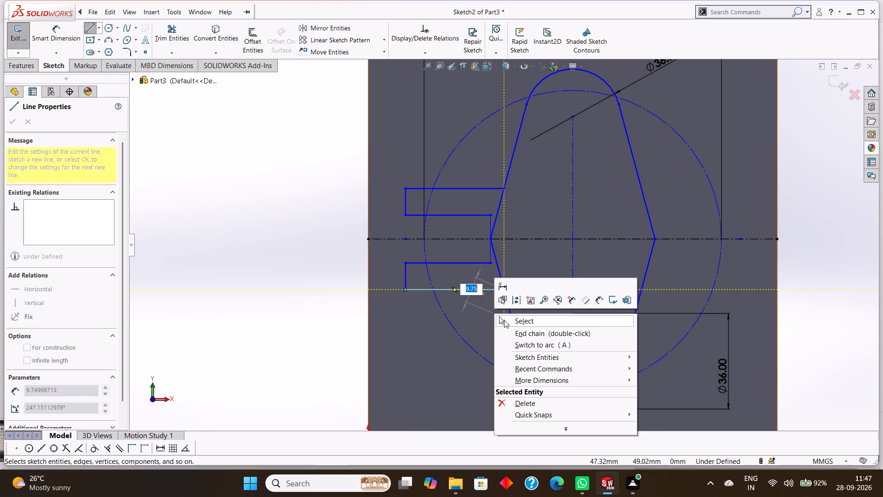
click(507, 320)
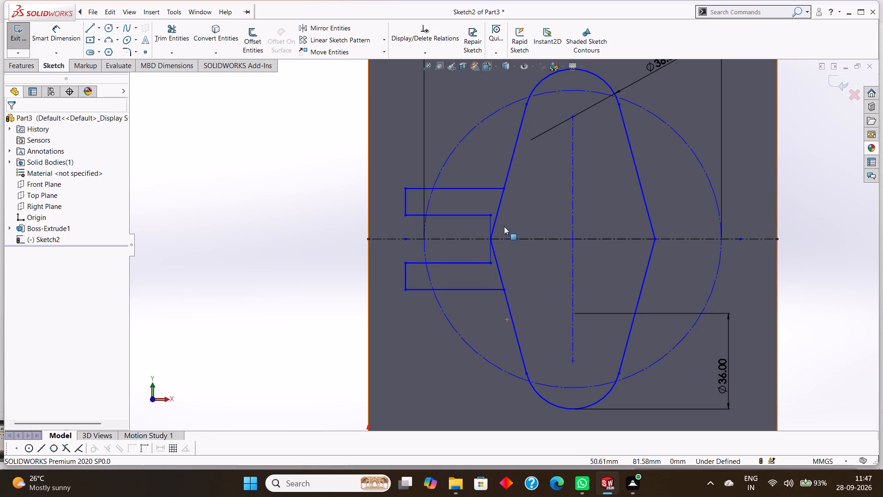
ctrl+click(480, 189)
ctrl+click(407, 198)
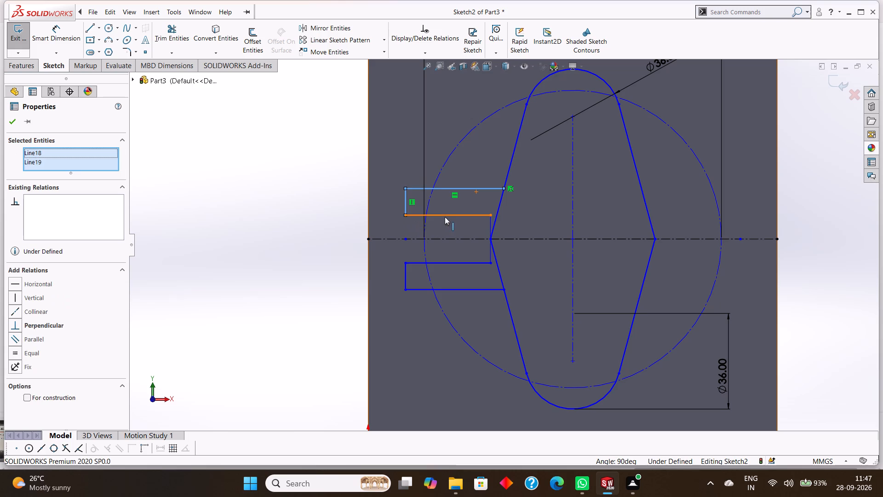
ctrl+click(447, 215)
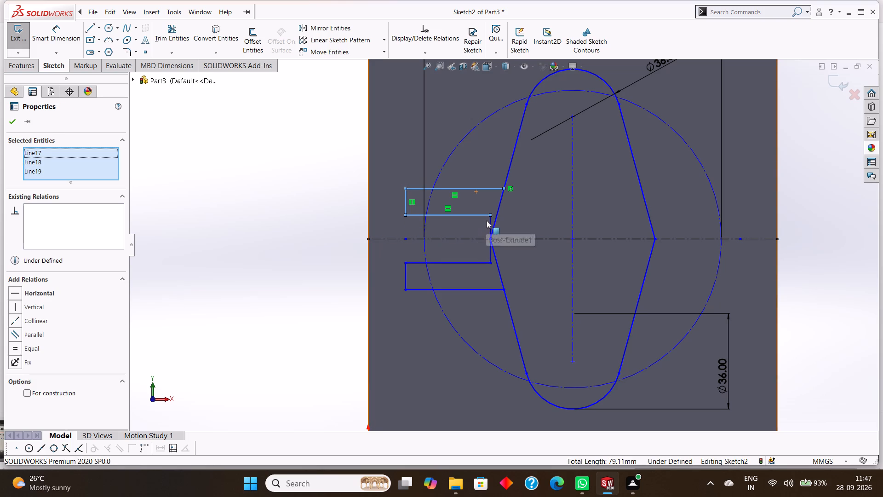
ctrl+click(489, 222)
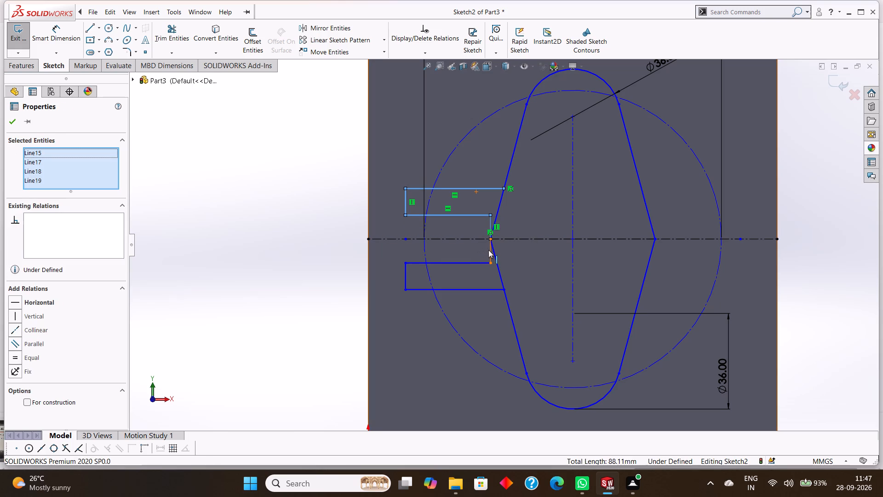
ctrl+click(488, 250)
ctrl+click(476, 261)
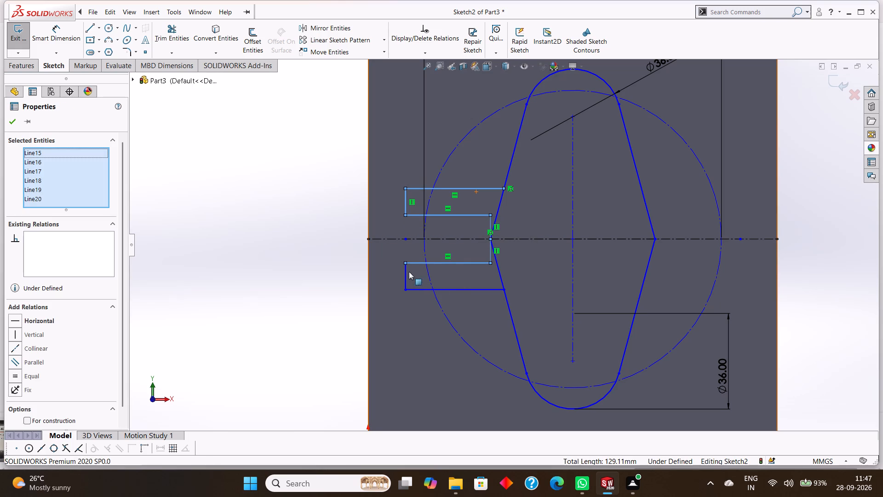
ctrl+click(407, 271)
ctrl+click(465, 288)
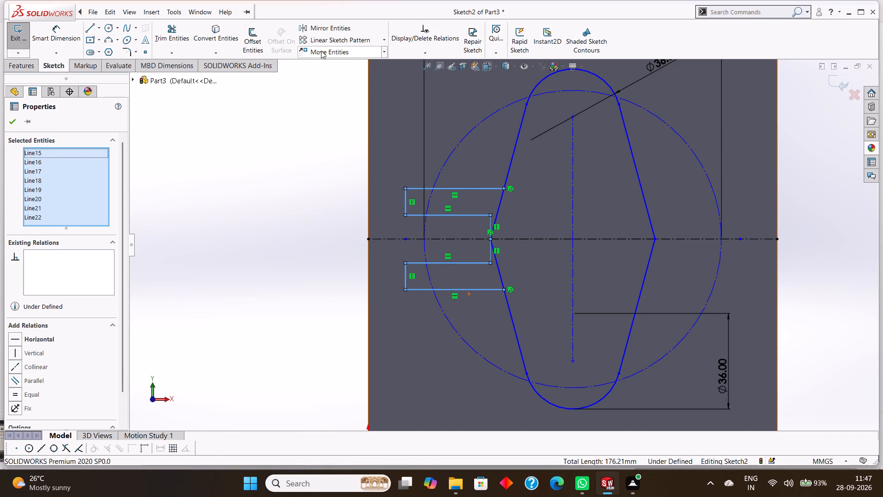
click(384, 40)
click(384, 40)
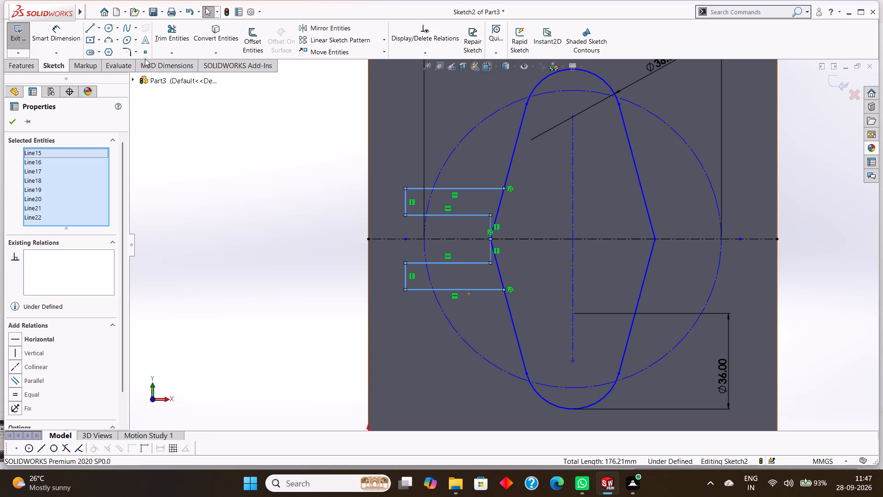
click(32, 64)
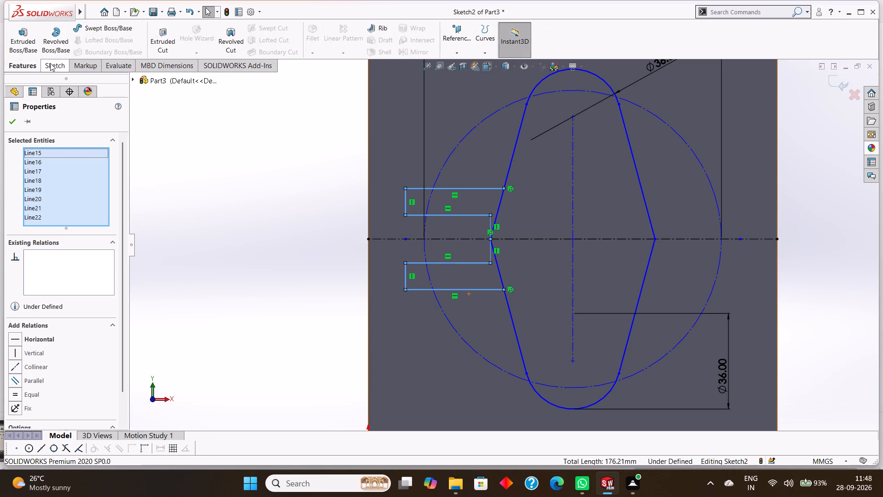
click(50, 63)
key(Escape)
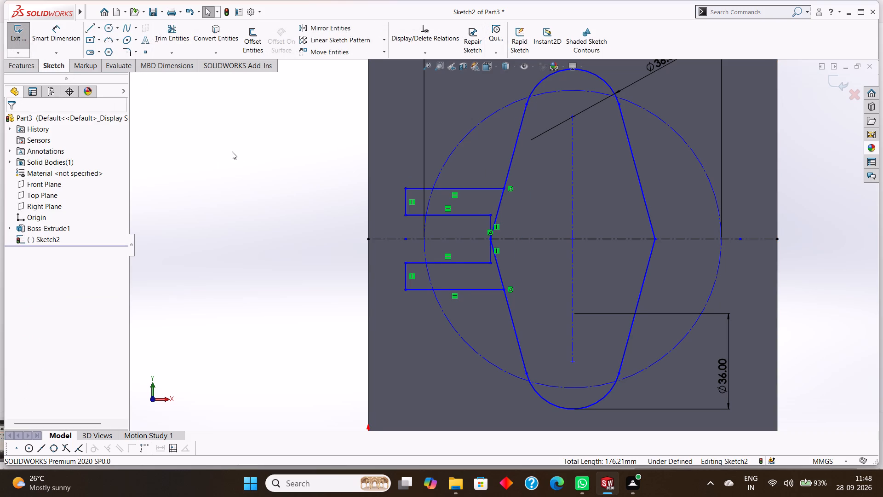
Trim away the two segments of the outline's slanted left sides between the arms' outer lines and the left corner point.
click(174, 32)
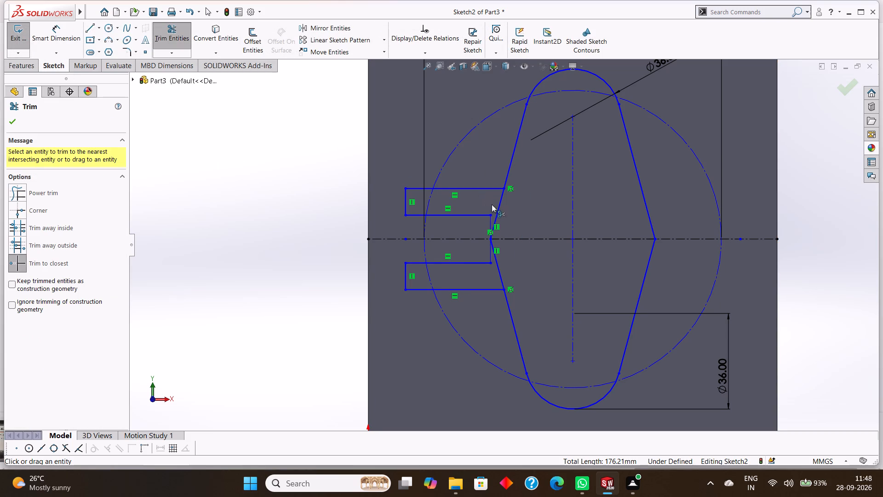
click(500, 204)
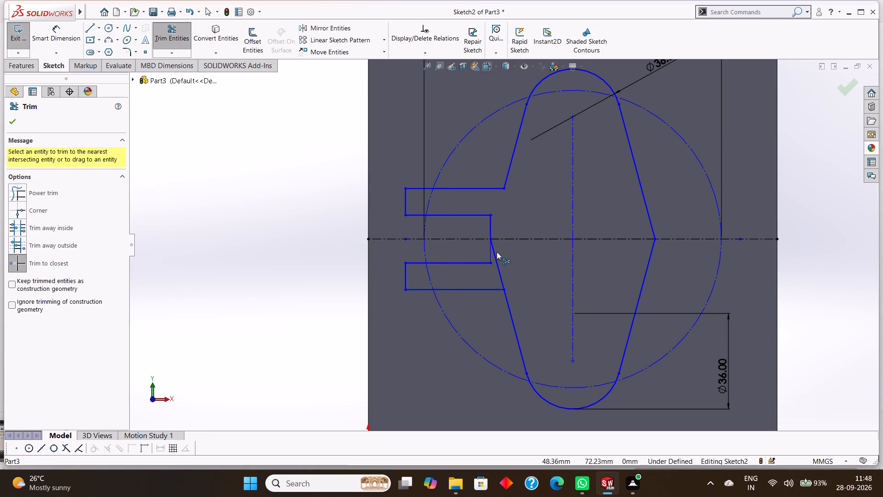
click(495, 252)
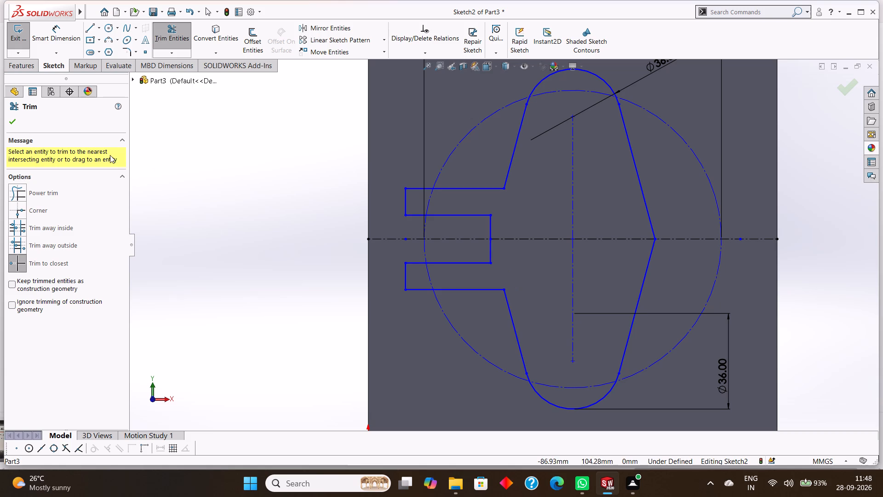
click(14, 123)
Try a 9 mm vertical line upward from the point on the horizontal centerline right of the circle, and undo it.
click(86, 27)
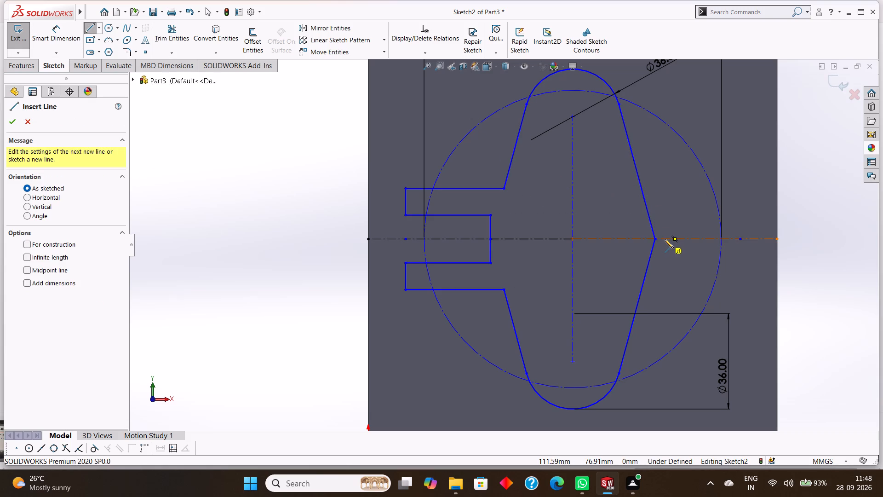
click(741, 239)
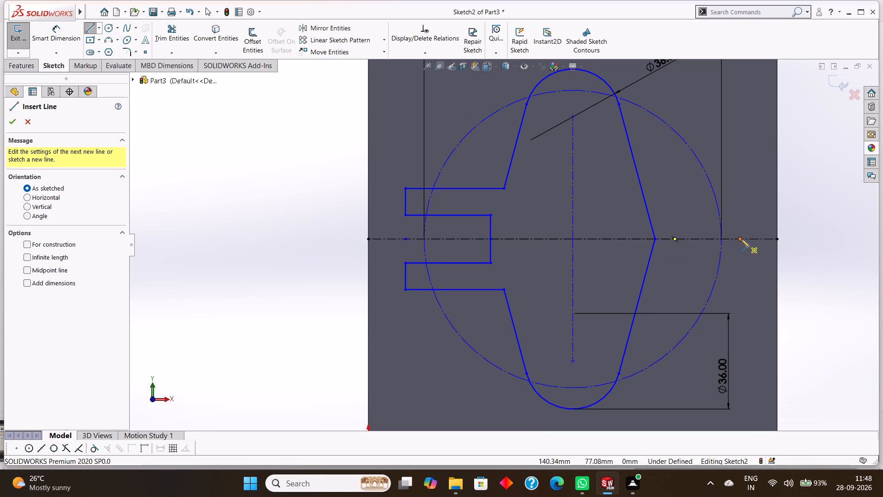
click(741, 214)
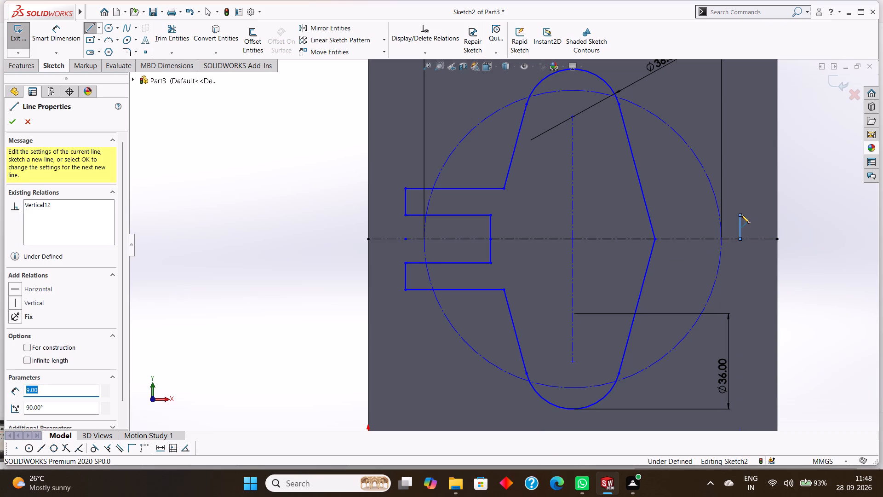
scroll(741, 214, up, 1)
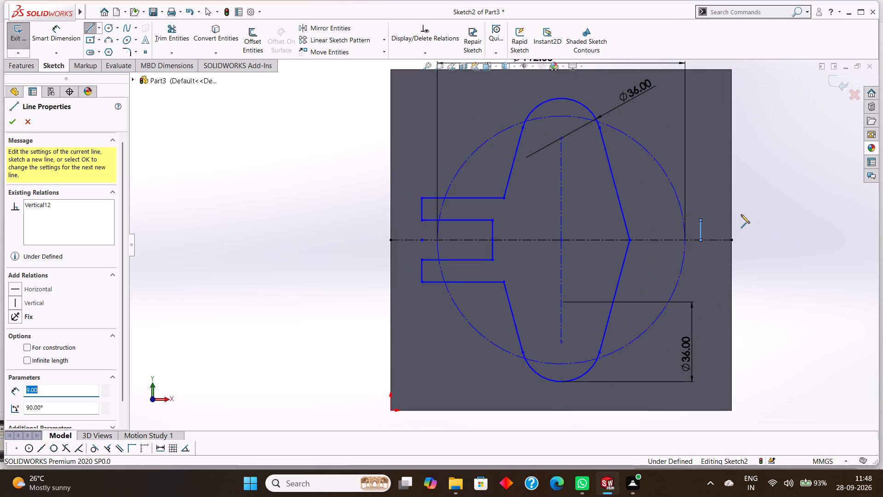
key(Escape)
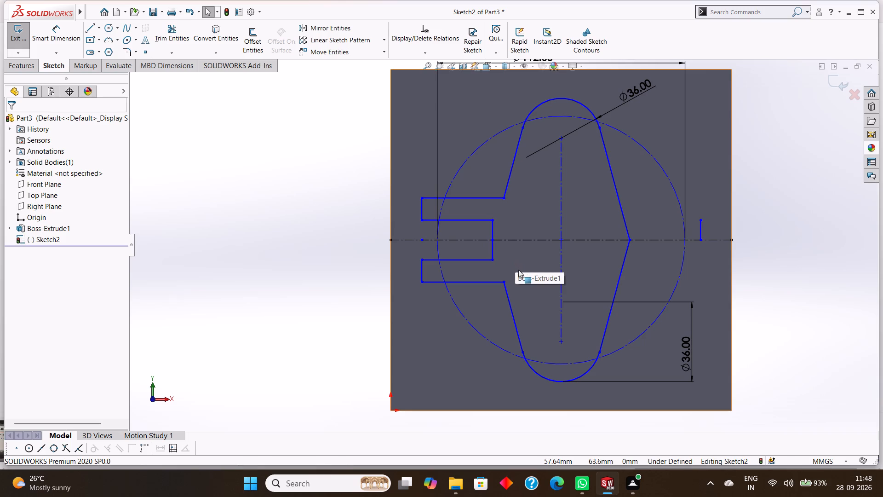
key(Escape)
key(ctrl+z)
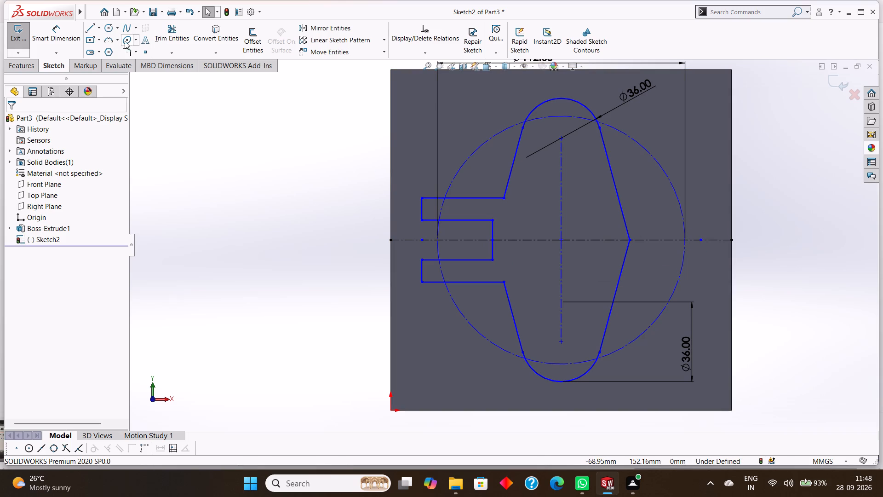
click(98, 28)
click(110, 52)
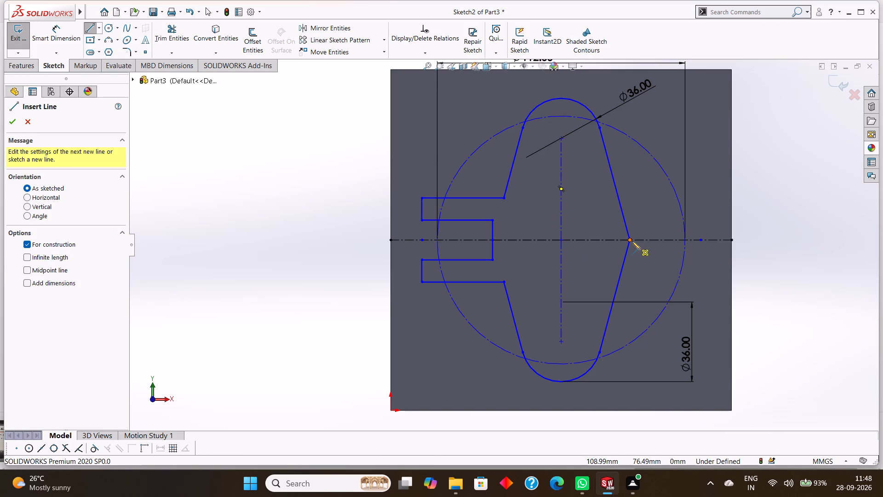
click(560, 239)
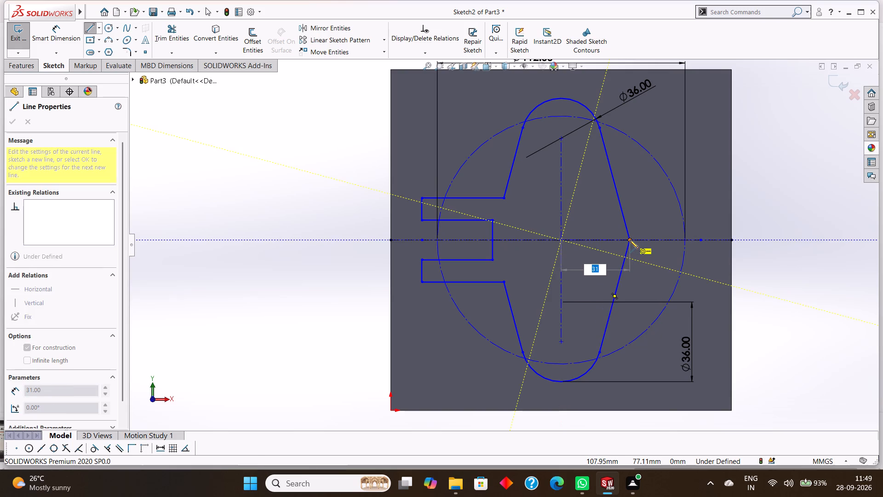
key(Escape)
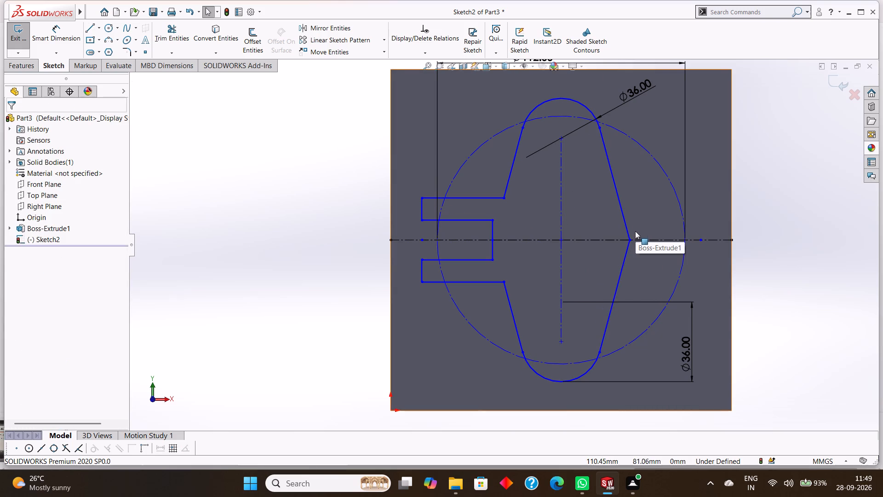
From the outline's right corner point, draw connected solid lines 9 mm up, 32 mm right, and 10 mm up.
click(88, 31)
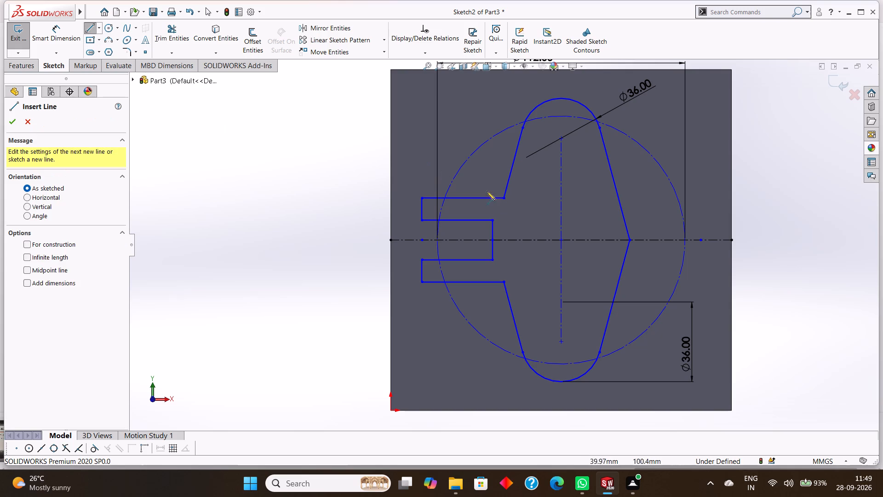
click(630, 239)
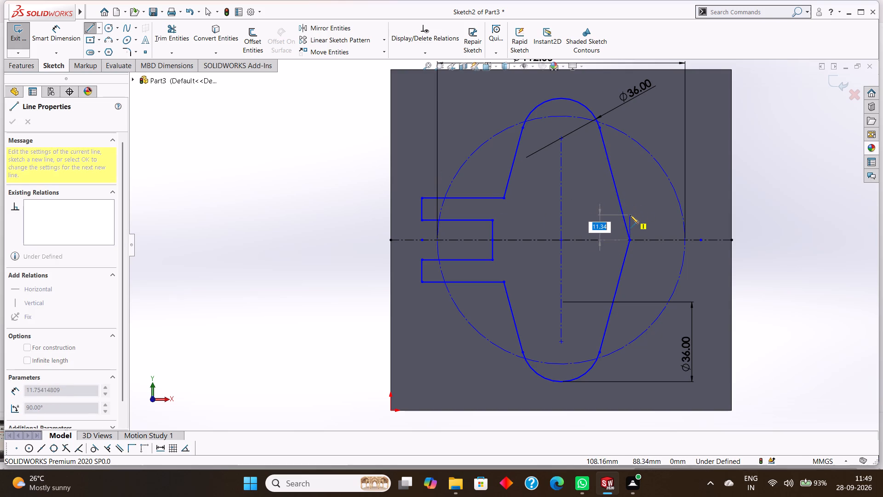
key(9)
key(Return)
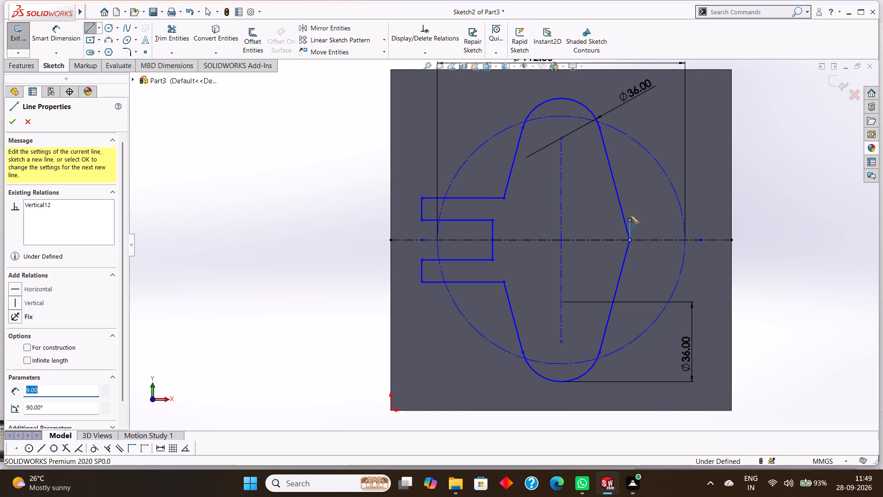
click(702, 223)
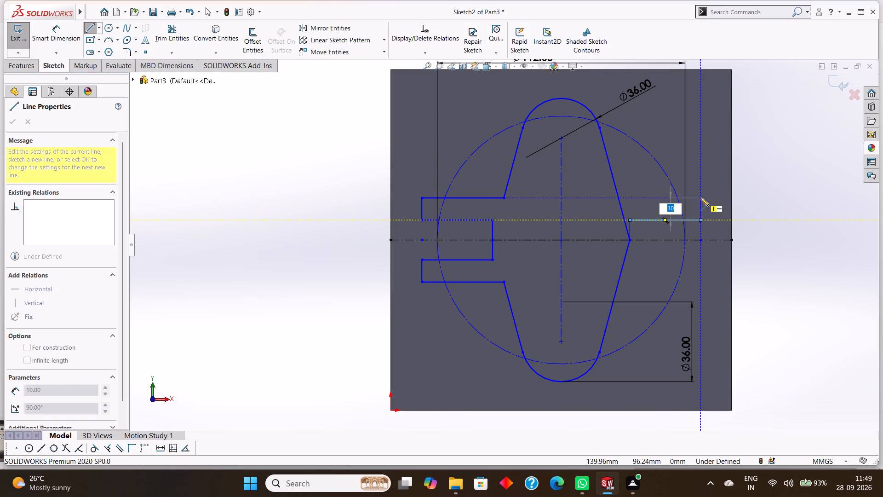
click(700, 197)
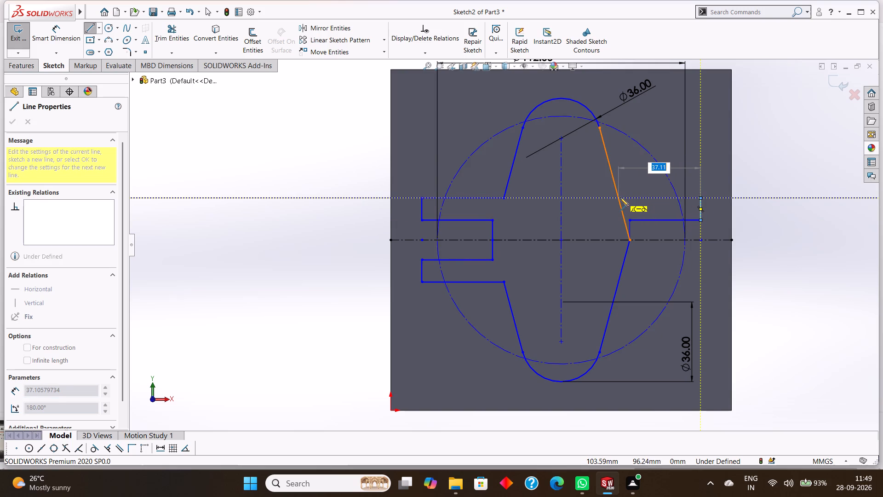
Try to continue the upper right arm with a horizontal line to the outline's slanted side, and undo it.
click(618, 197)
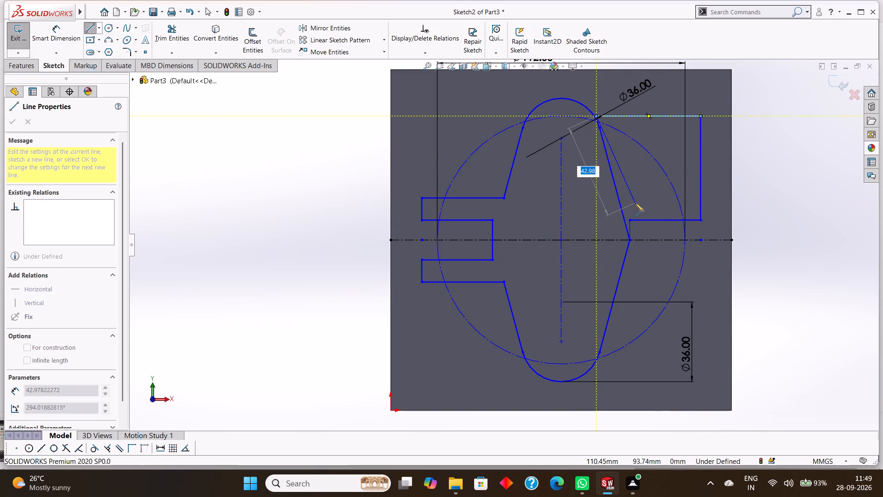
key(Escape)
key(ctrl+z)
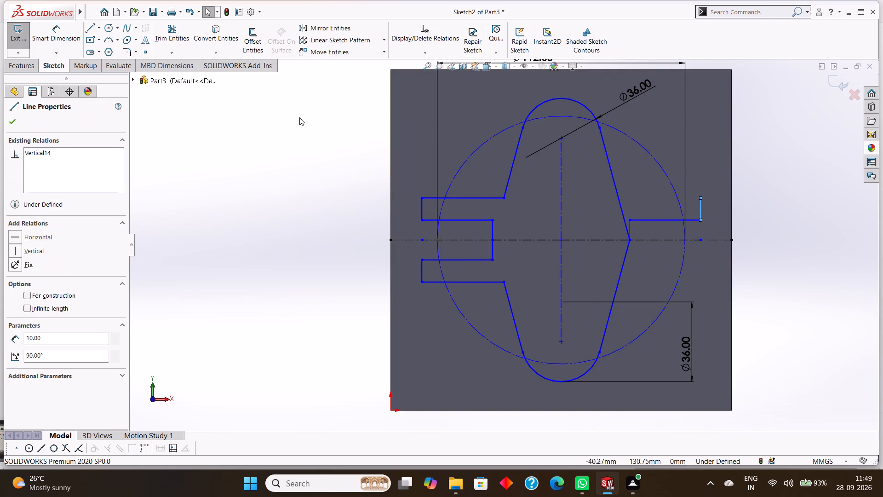
Draw a horizontal line about 37 mm left from the 10 mm line's top end to the outline's slanted right side.
click(92, 28)
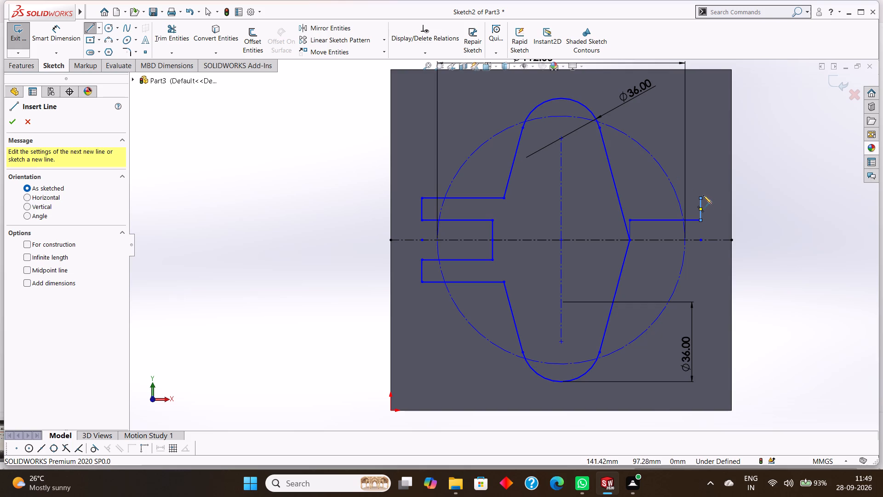
click(700, 197)
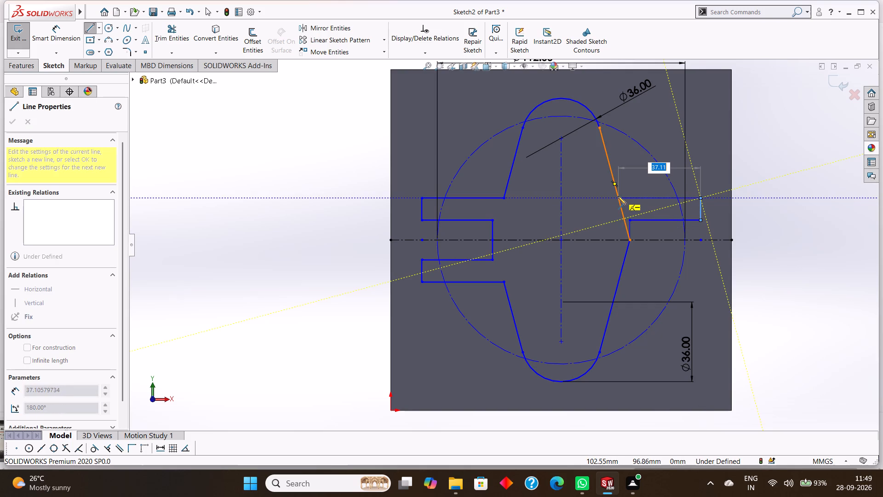
click(618, 197)
right_click(636, 207)
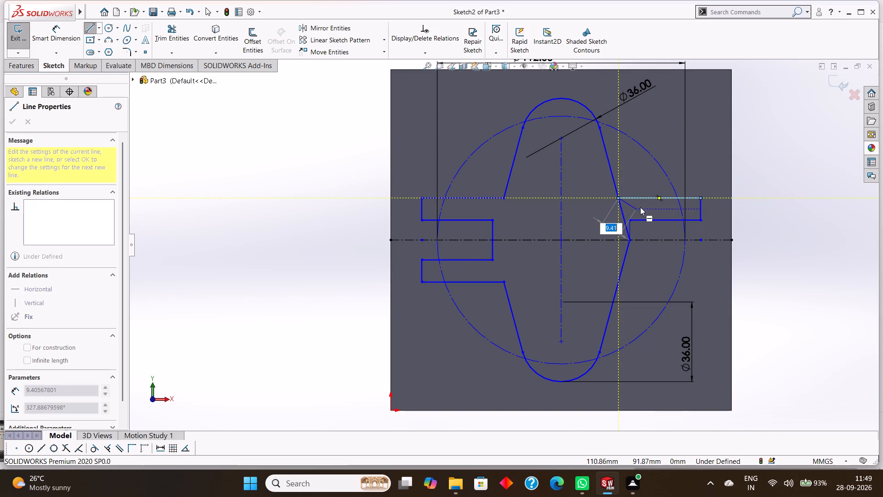
click(654, 210)
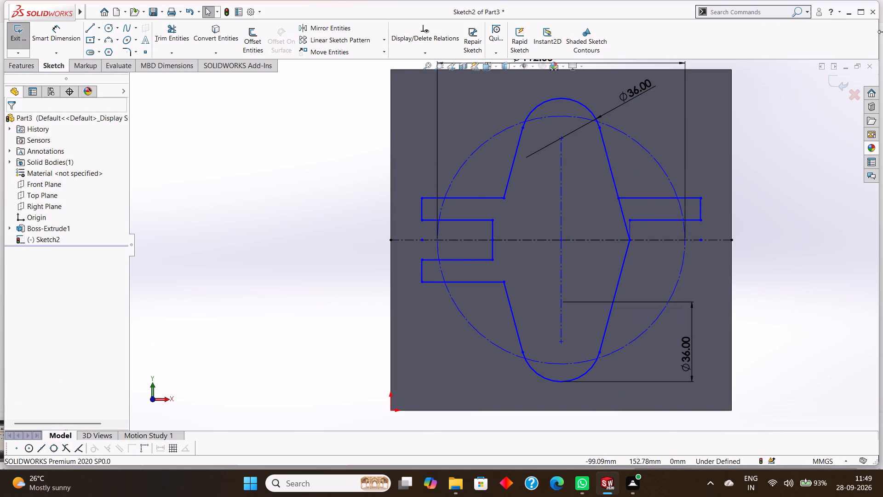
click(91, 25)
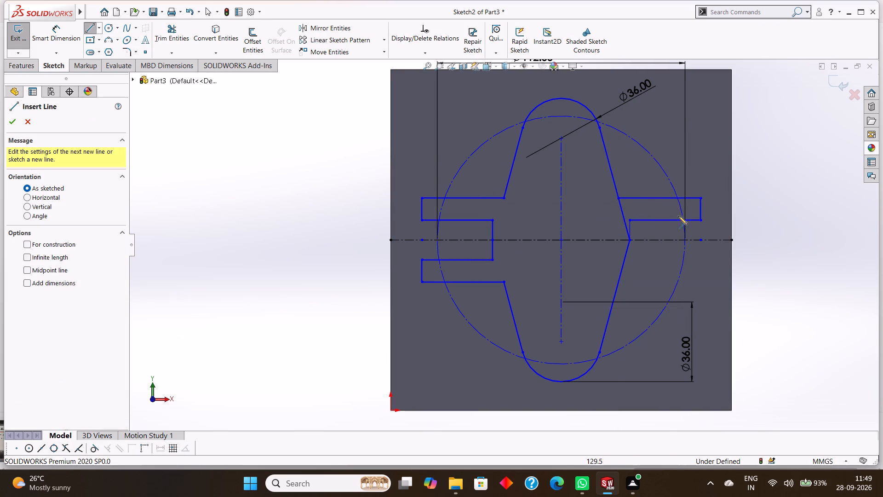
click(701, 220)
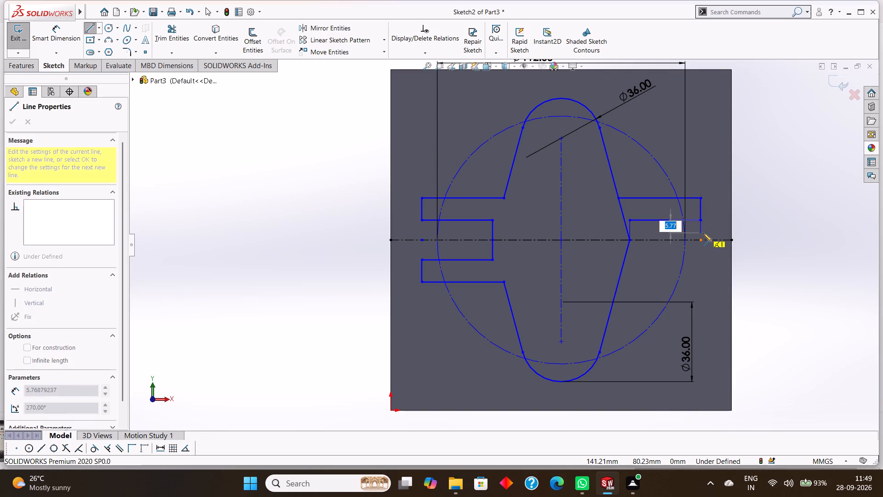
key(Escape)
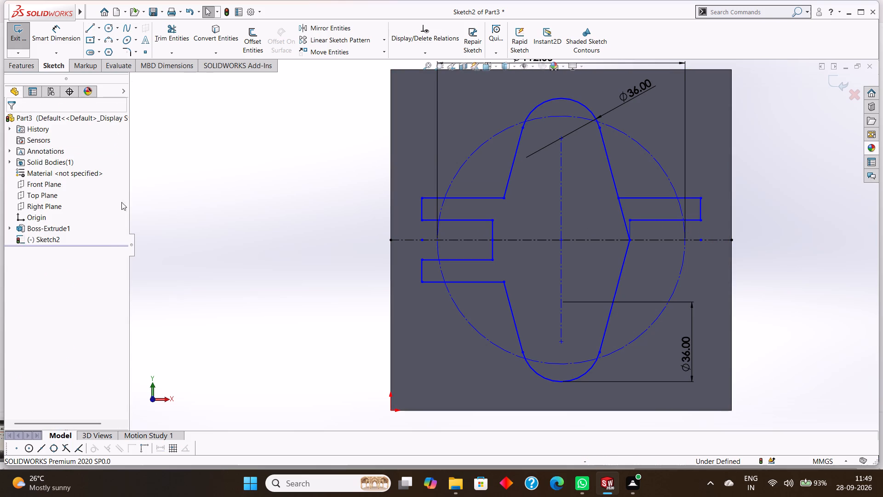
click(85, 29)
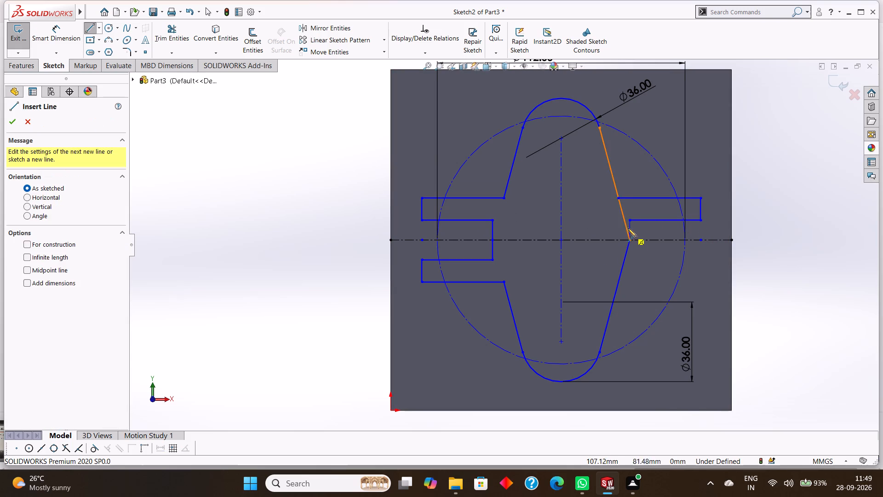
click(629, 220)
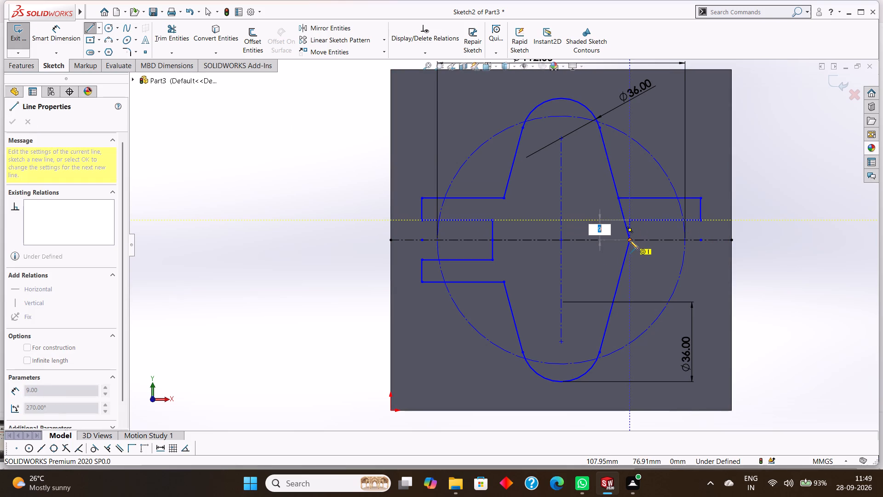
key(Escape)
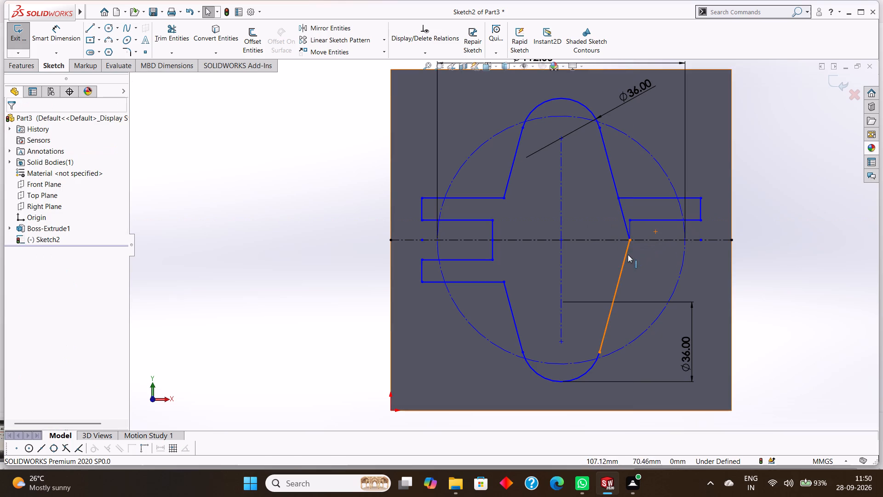
From the outline's right corner point, draw connected solid lines 9 mm down and about 32 mm right.
click(89, 28)
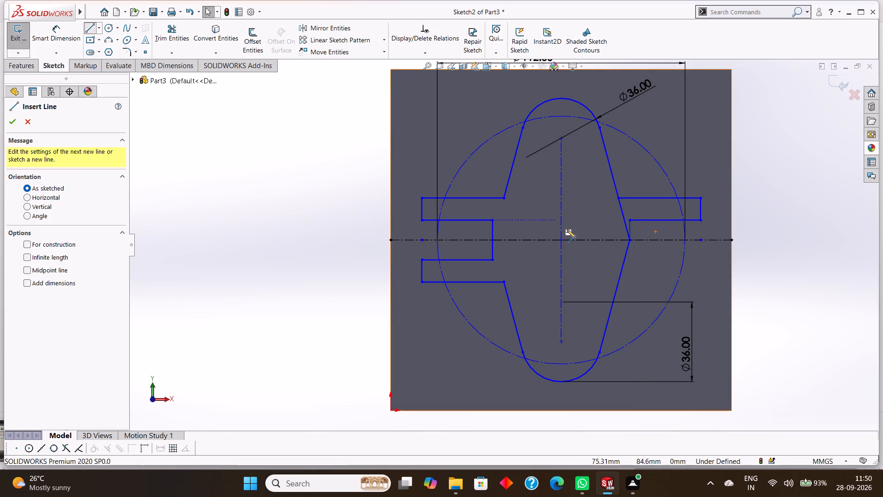
click(630, 240)
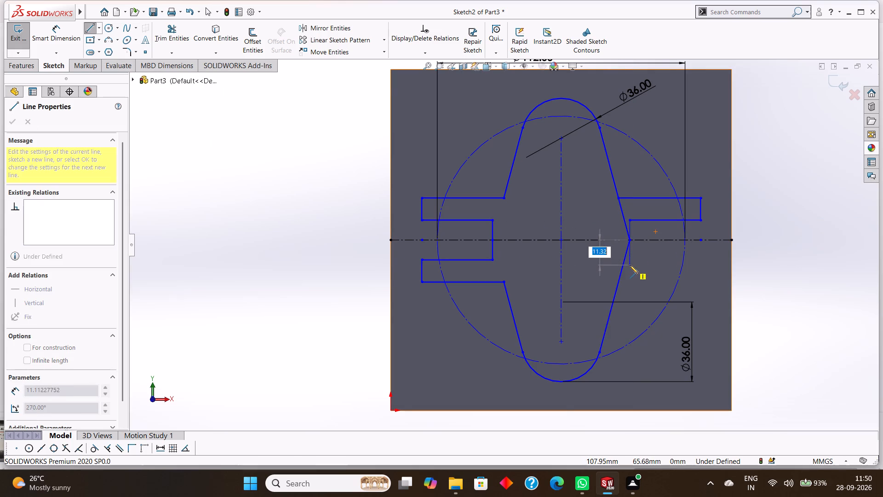
key(9)
key(Return)
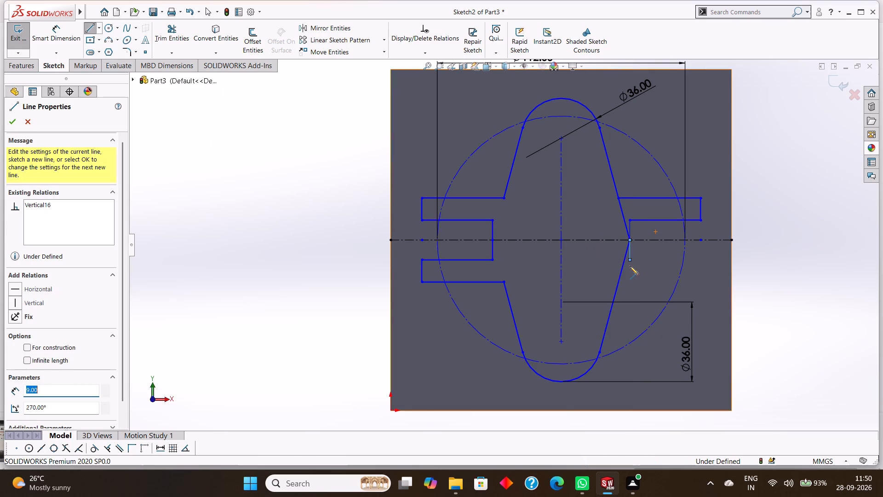
click(701, 260)
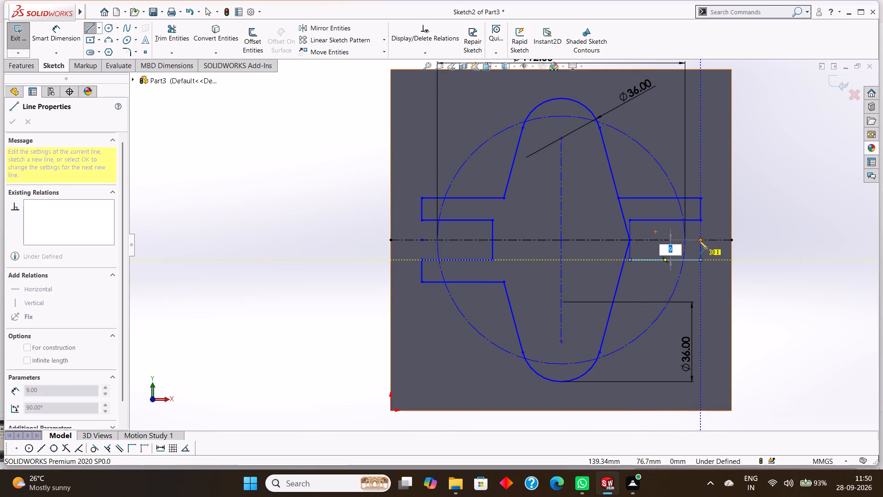
Draw the lower right arm's bottom edge as a horizontal line about 37 mm left to the outline's slanted side.
click(701, 282)
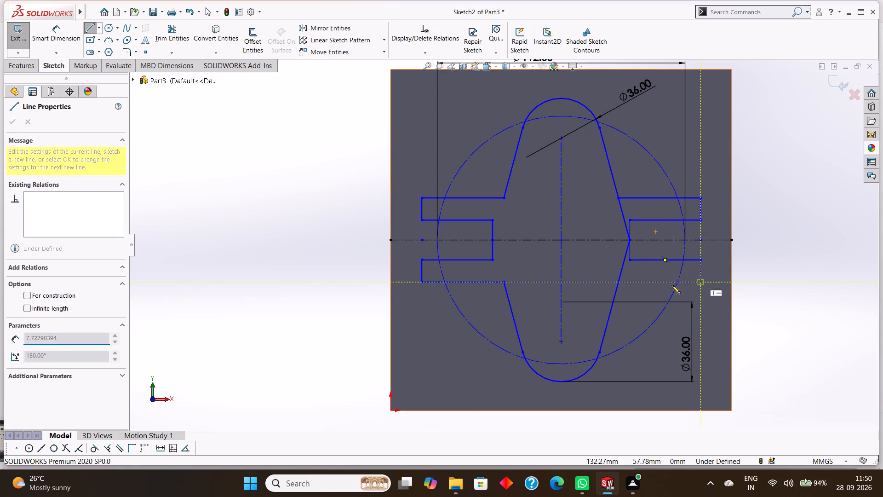
click(619, 283)
right_click(631, 290)
click(648, 294)
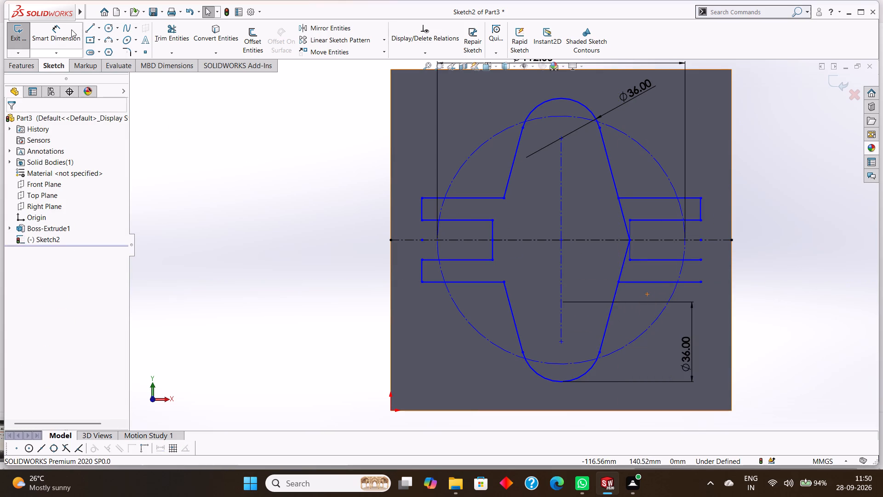
Close the lower right arm's outer end with a 10 mm vertical line between its two horizontal edges.
click(87, 26)
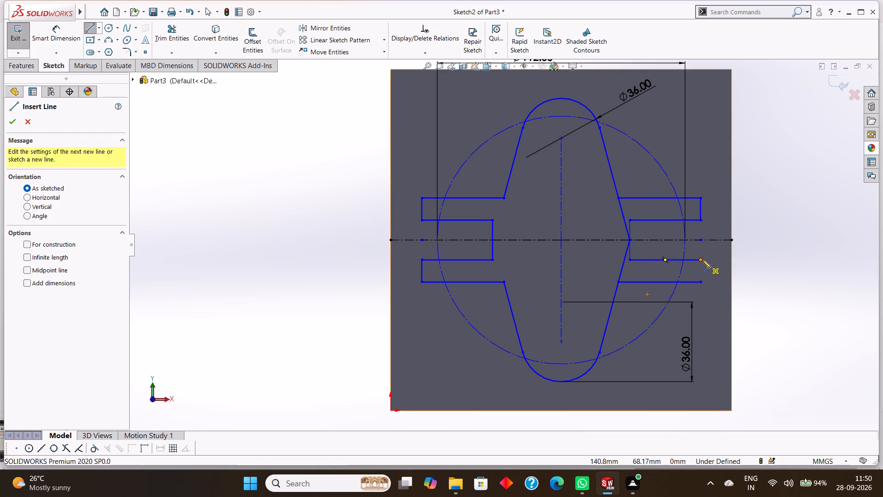
click(702, 260)
click(702, 282)
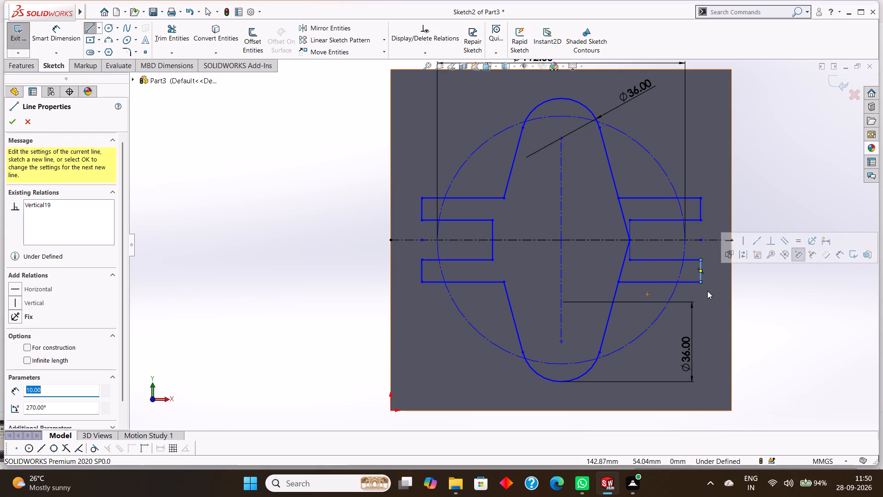
right_click(712, 292)
click(731, 297)
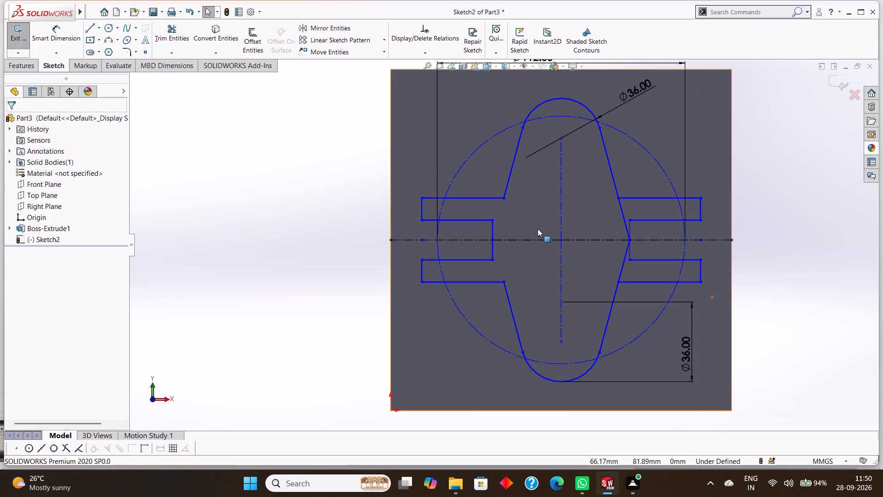
Dimension the vertical height of the outline's upper left slanted line, keeping its drawn value.
scroll(538, 229, up, 2)
scroll(554, 196, down, 1)
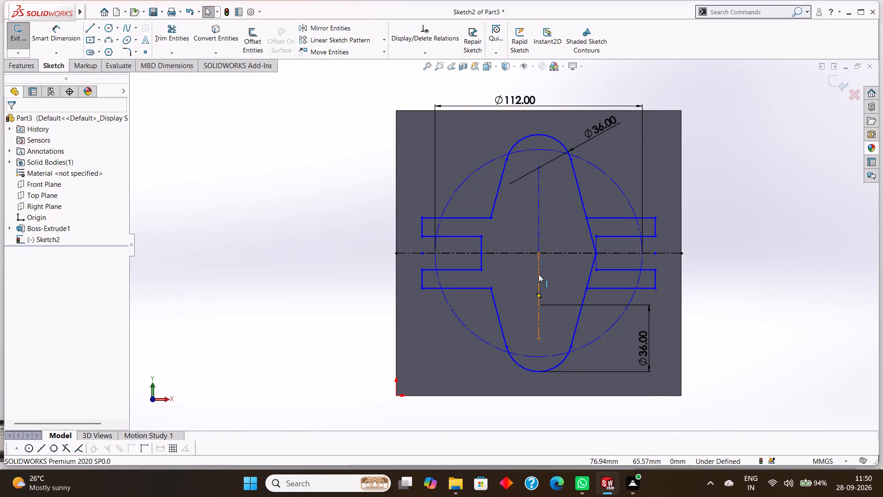
click(68, 36)
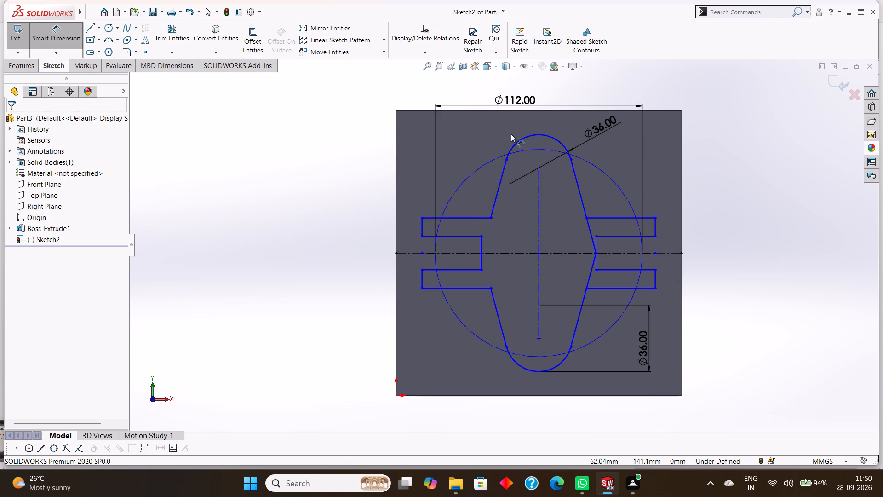
click(525, 136)
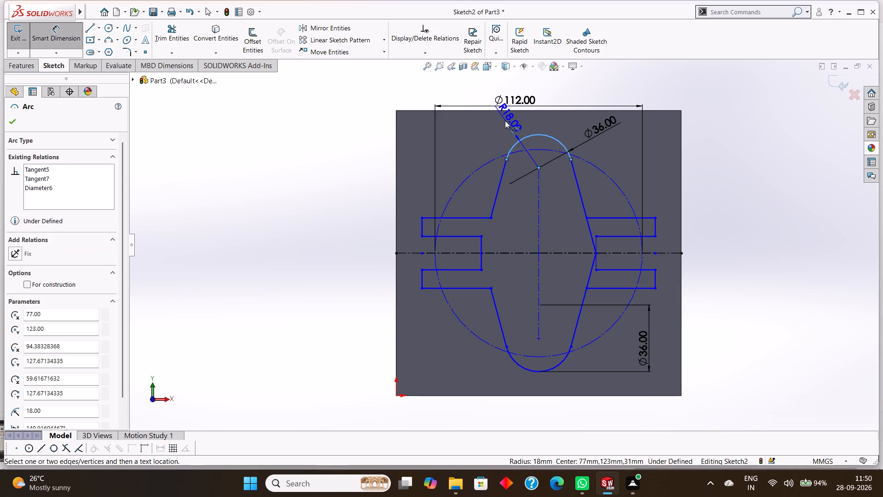
key(Escape)
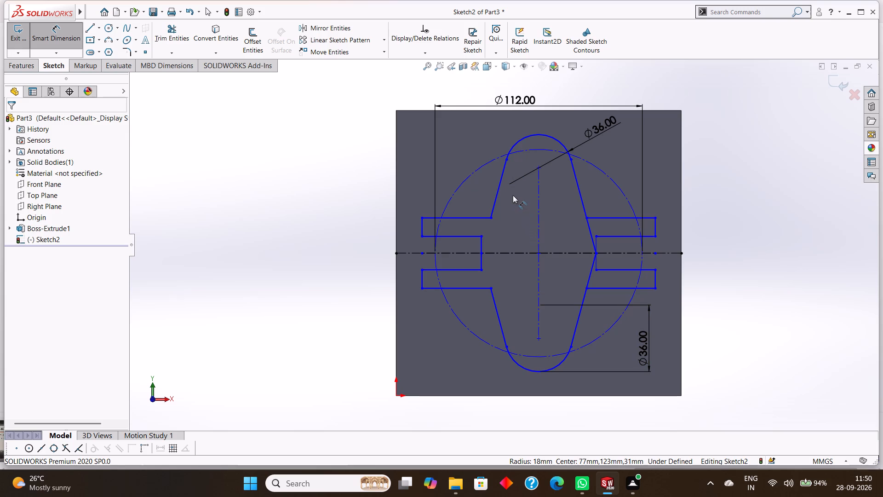
click(500, 186)
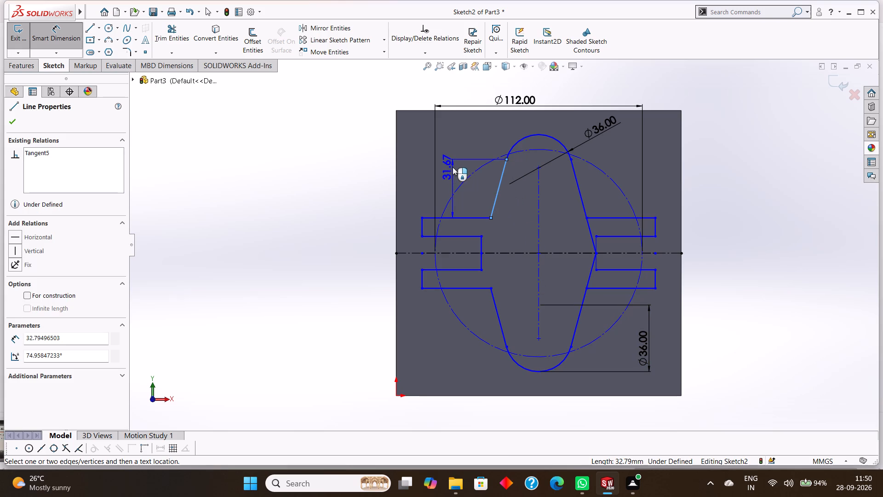
click(452, 166)
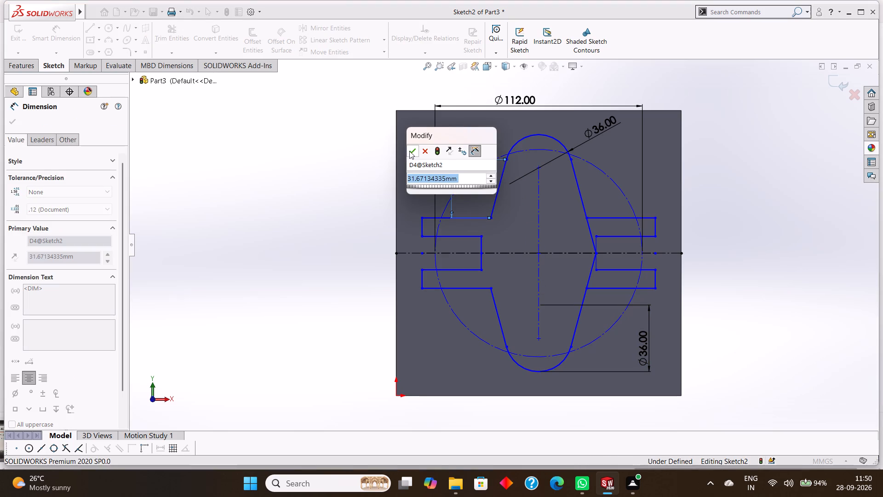
click(409, 151)
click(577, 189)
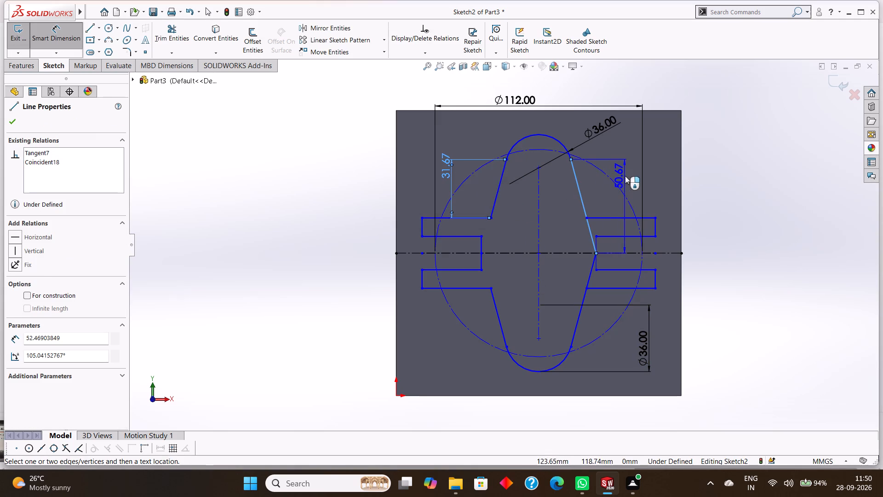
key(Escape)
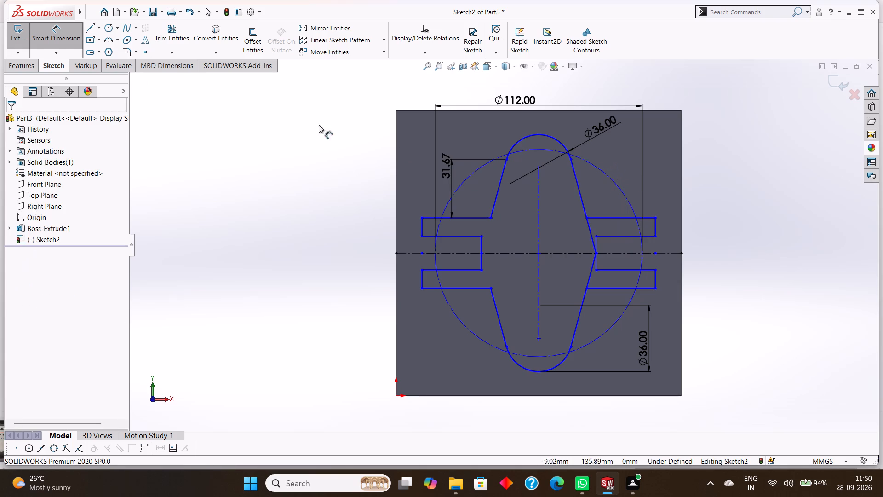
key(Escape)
Trim away both slanted segments between the right arms and the outline's right corner point.
click(170, 26)
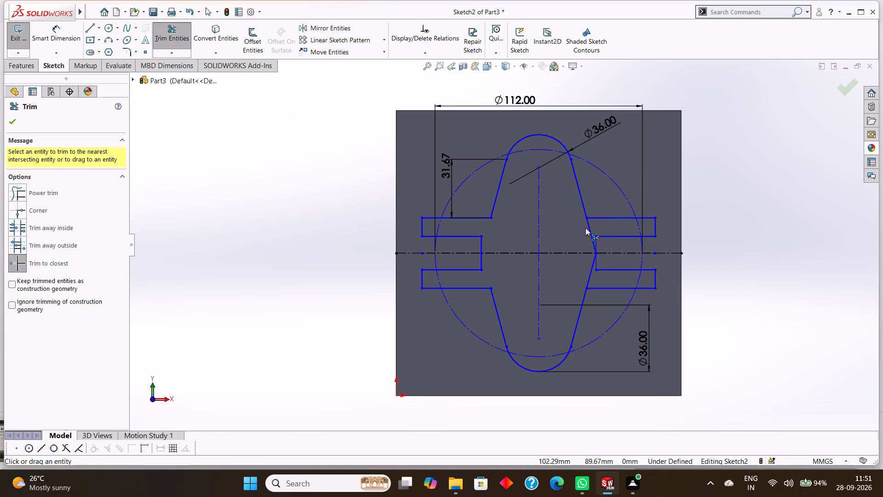
click(588, 225)
scroll(592, 260, down, 2)
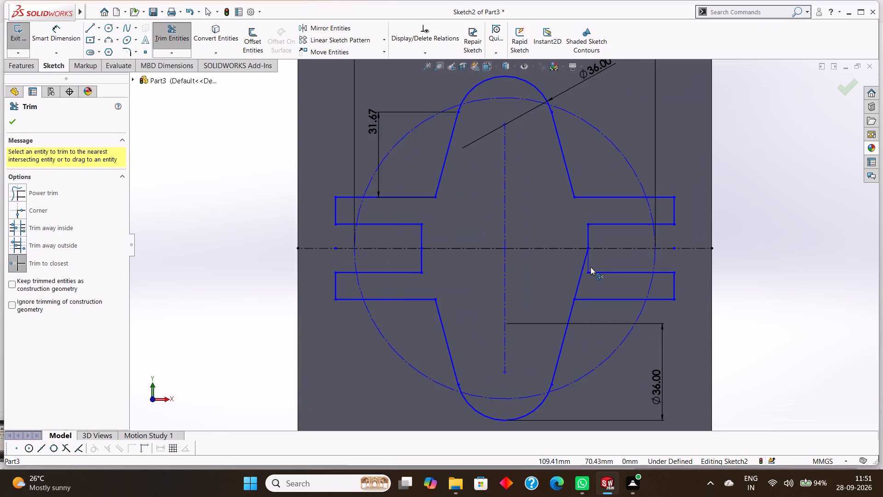
click(581, 270)
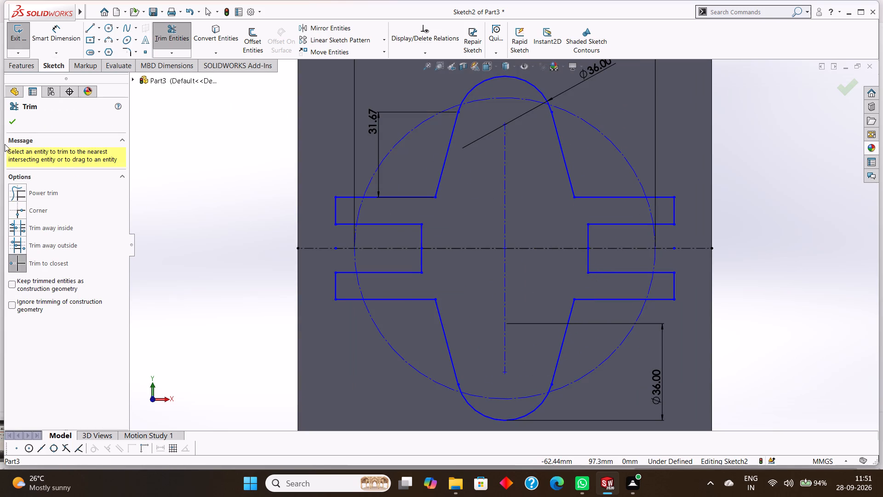
click(8, 124)
Dimension the vertical height of the outline's upper right slanted line, keeping its drawn value.
click(60, 27)
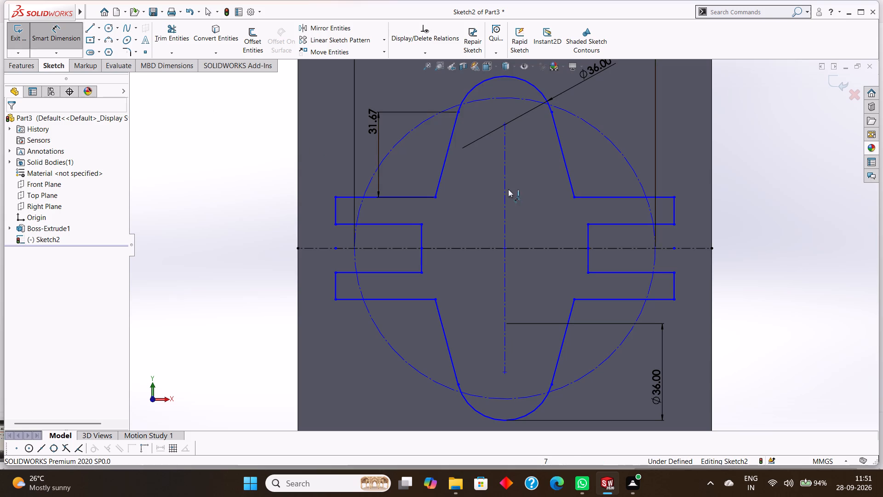
scroll(508, 189, up, 2)
click(543, 172)
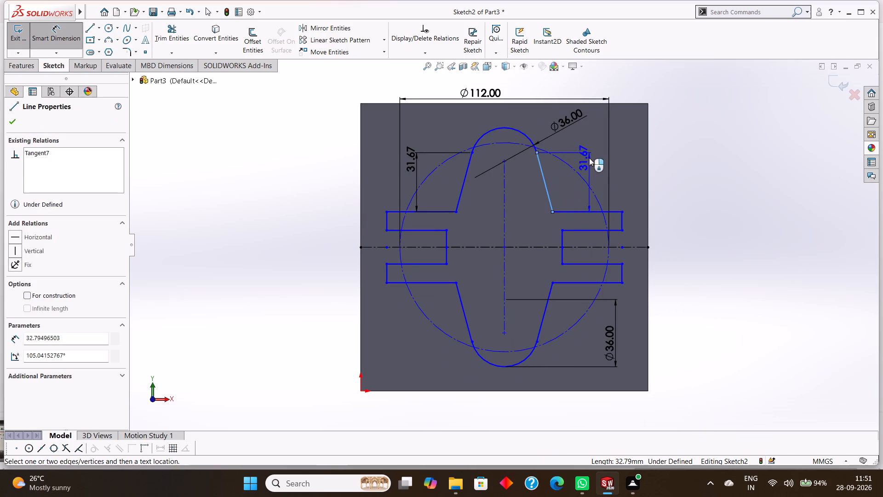
click(593, 158)
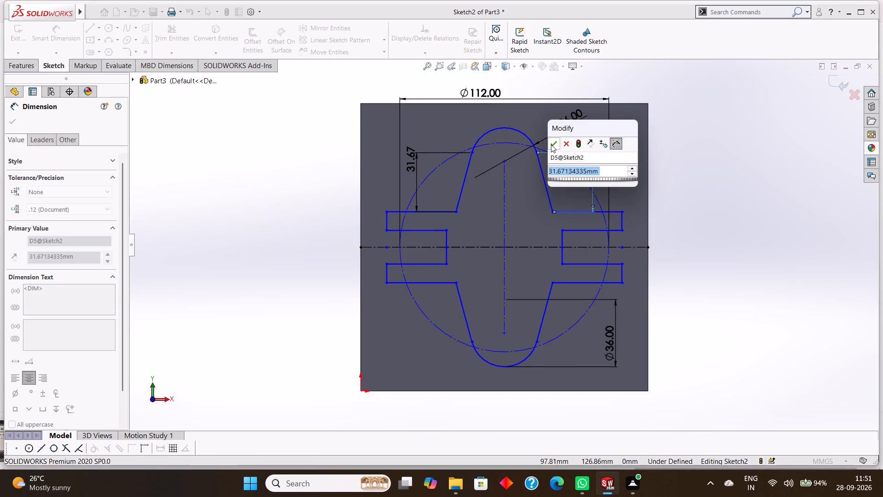
click(551, 144)
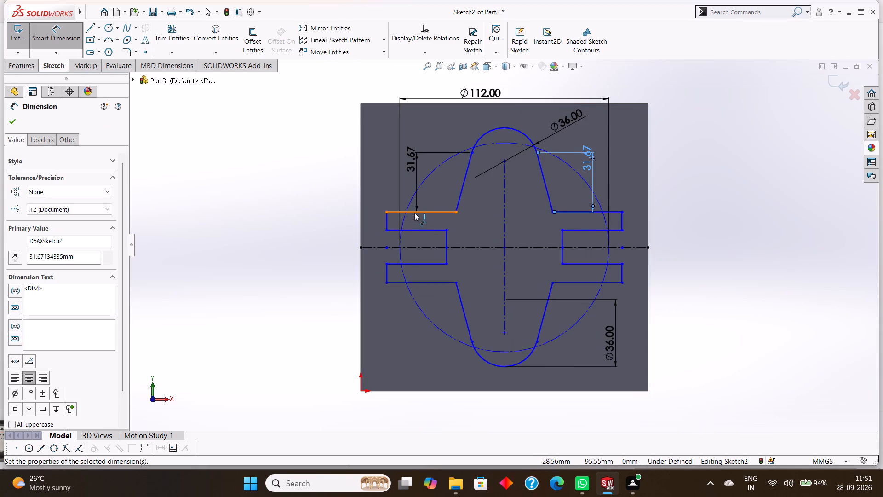
Dimension the upper left arm's top edge, outer end edge and inner slot edge, keeping their drawn values.
click(429, 211)
click(434, 189)
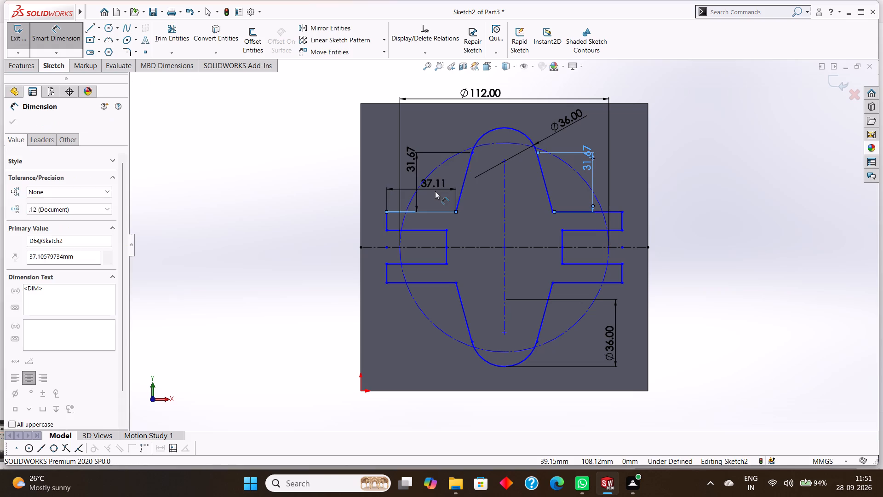
click(393, 174)
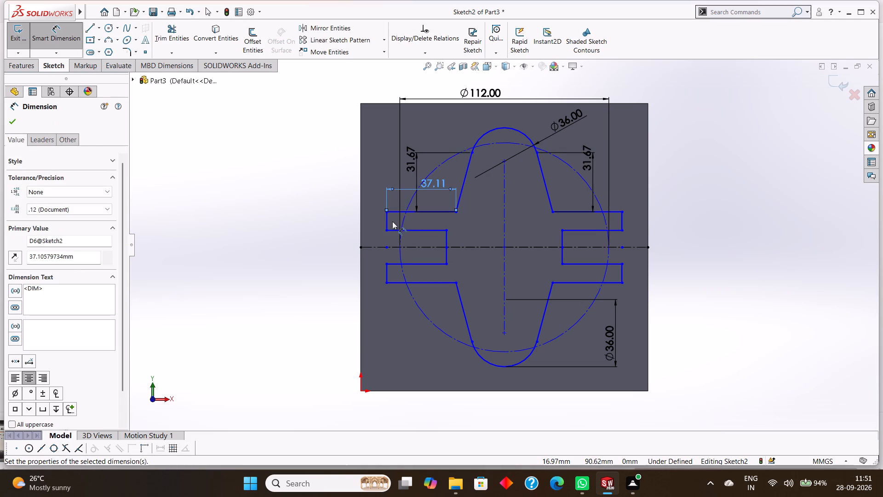
click(387, 218)
click(373, 218)
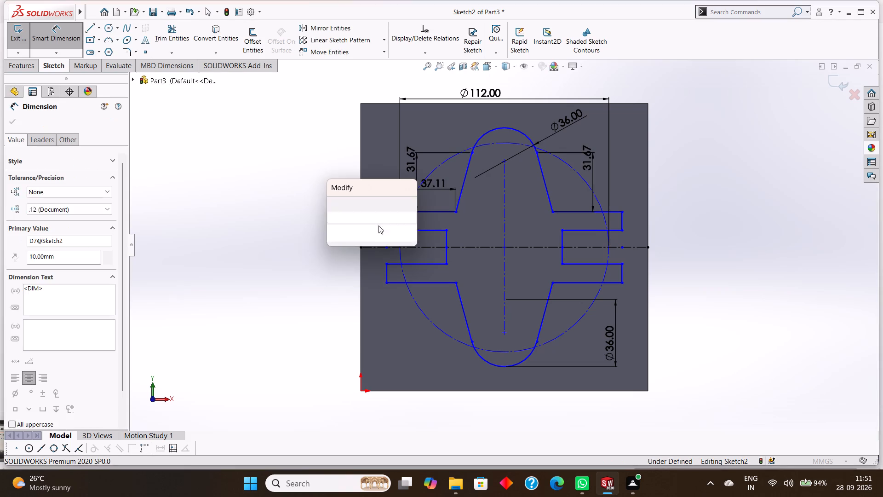
click(335, 201)
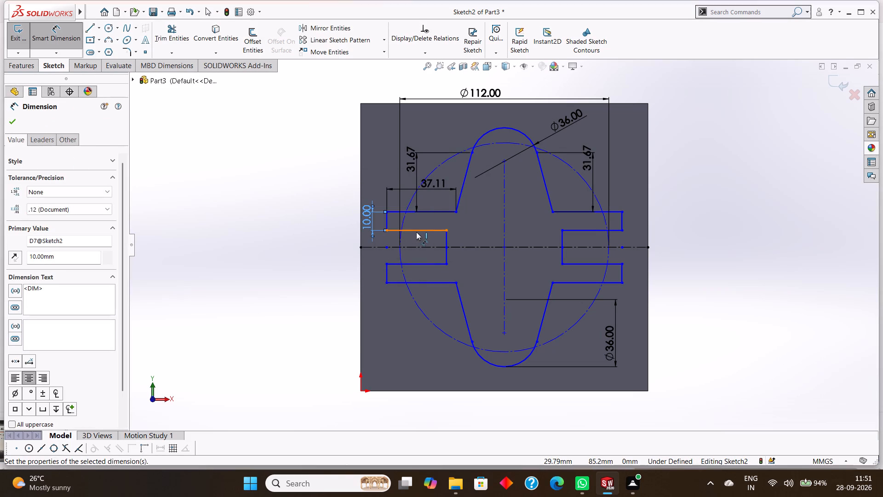
click(416, 232)
click(415, 238)
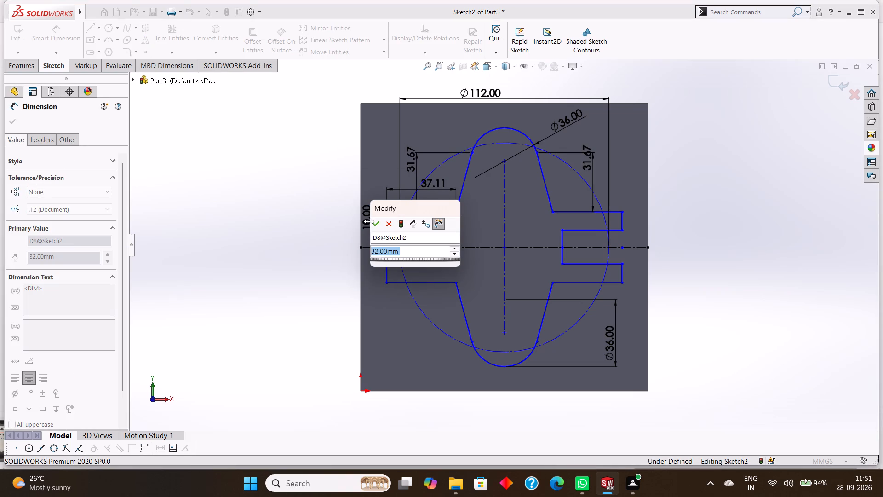
click(374, 224)
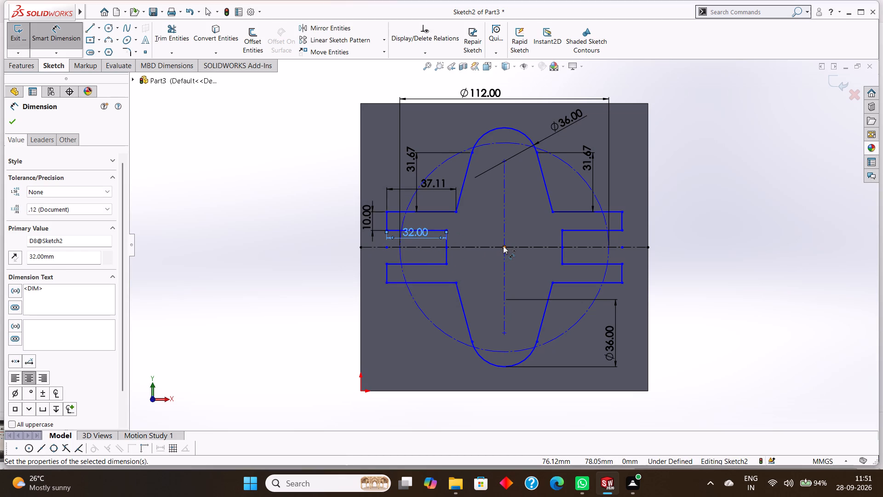
Dimension the horizontal distance from the circle's centre to the left slot's inner end, keeping the drawn value.
click(503, 246)
click(446, 263)
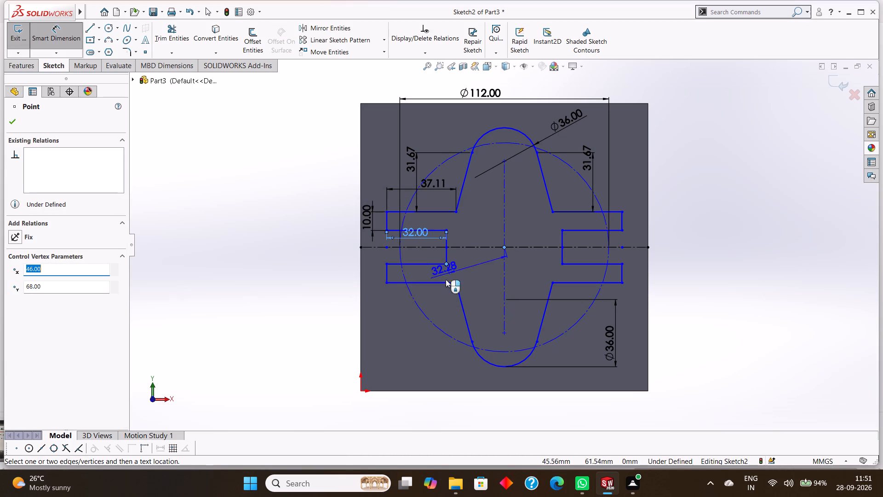
click(447, 314)
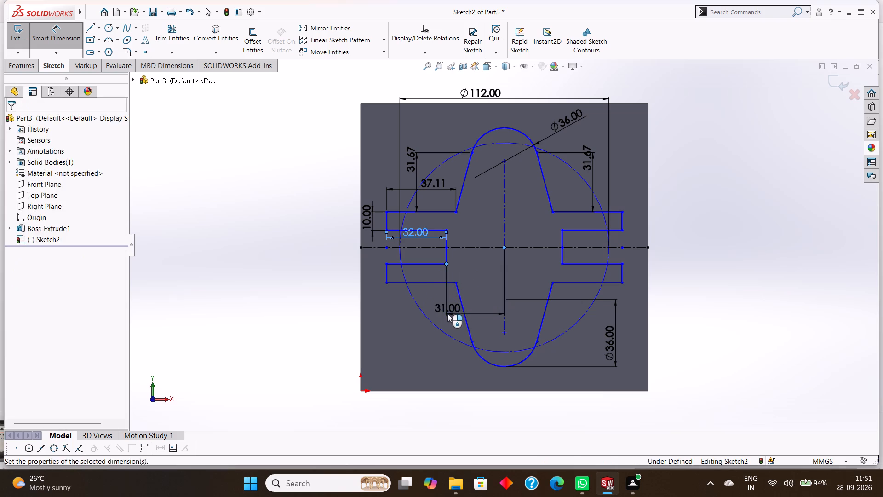
click(408, 300)
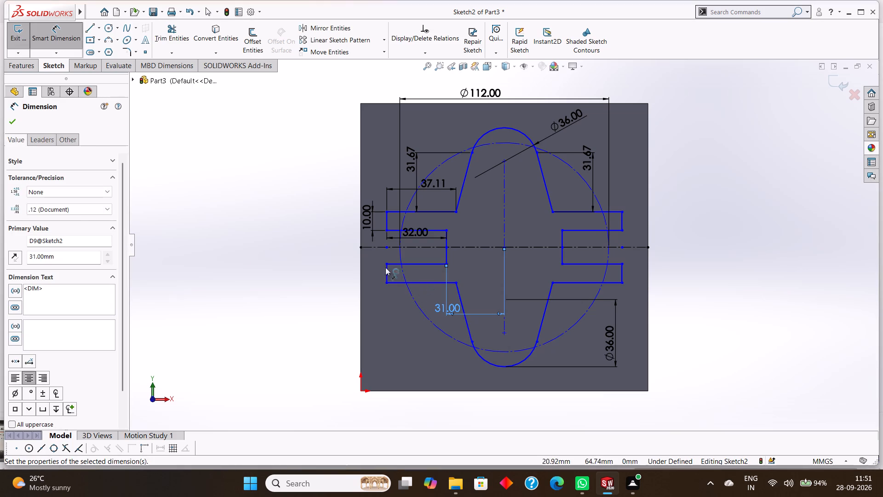
click(11, 125)
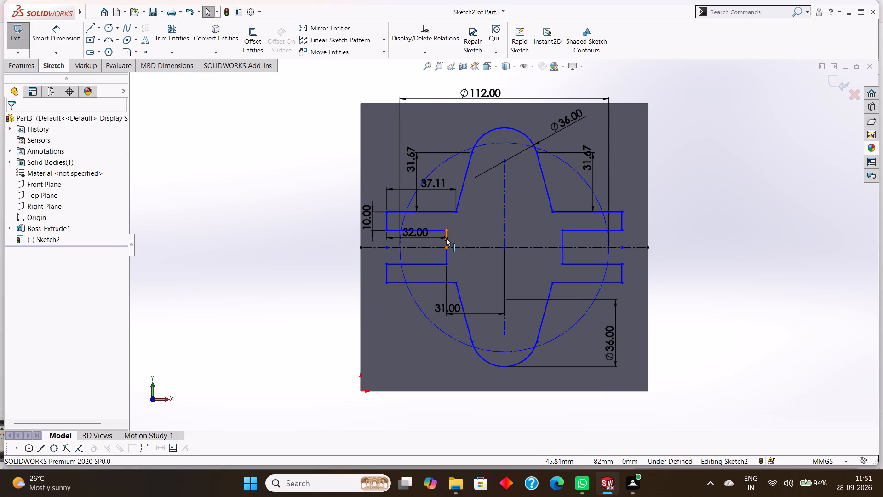
Replace the two half segments closing the left slot's inner end with one vertical line 18 mm long.
right_click(446, 238)
click(482, 387)
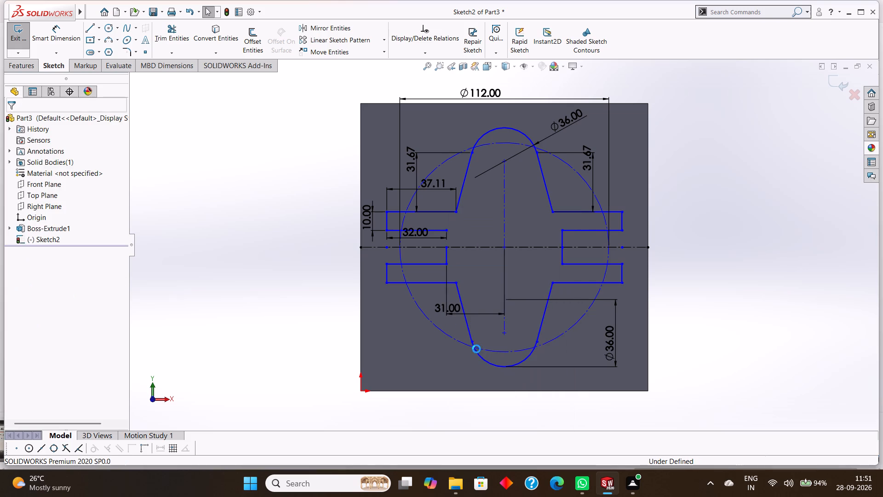
right_click(445, 254)
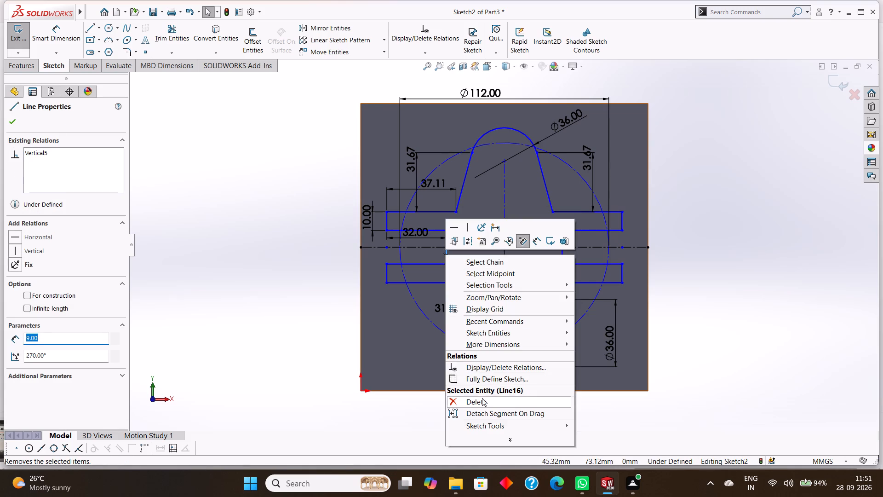
click(482, 400)
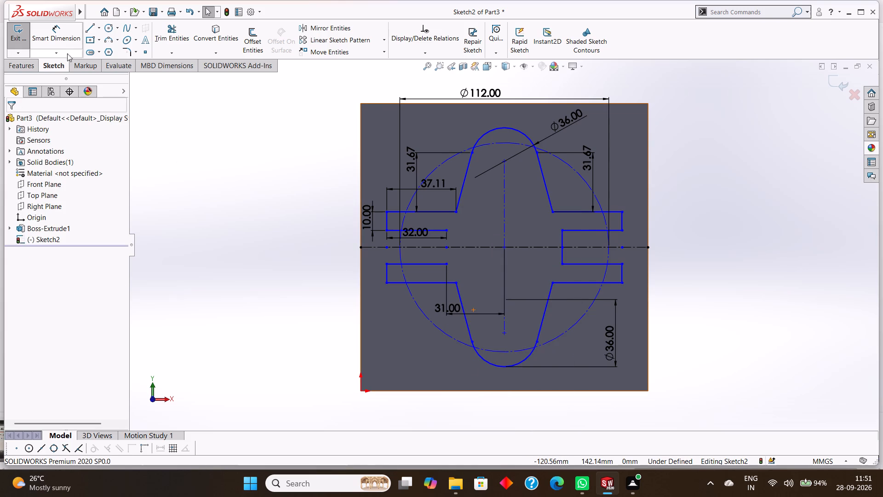
drag(87, 29, 94, 31)
drag(90, 30, 102, 39)
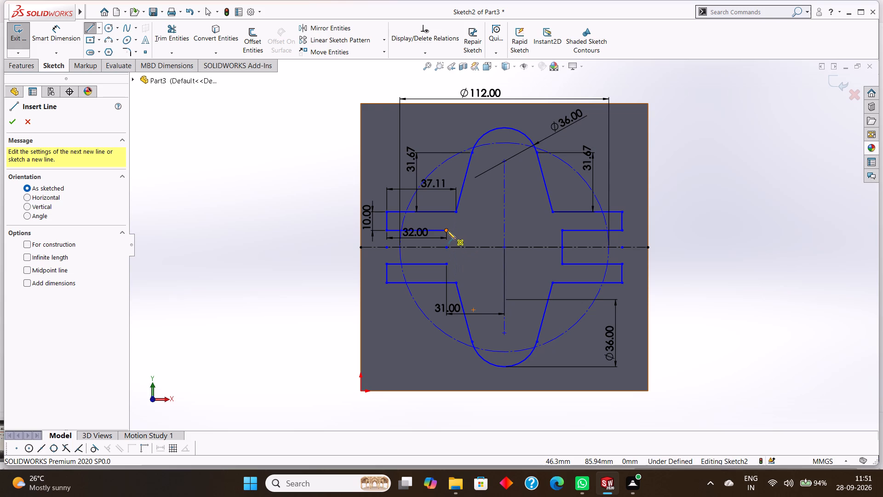
click(447, 231)
click(446, 265)
right_click(461, 261)
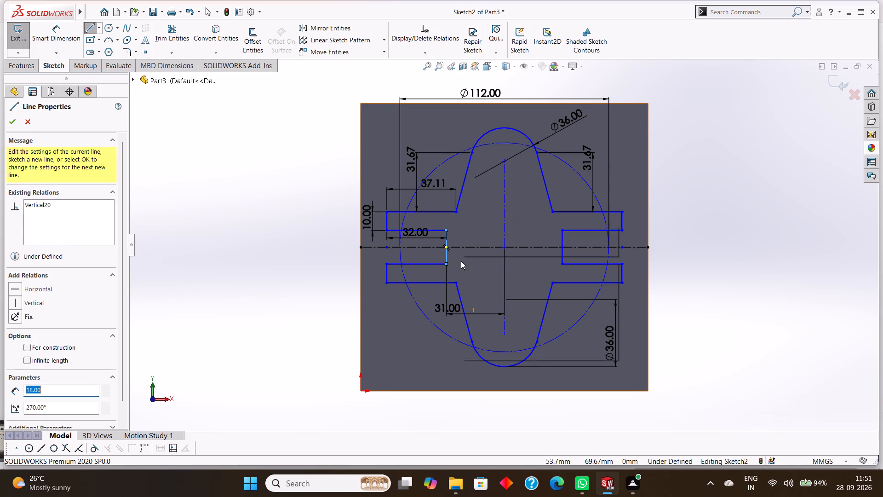
click(482, 266)
Replace the two half segments closing the right slot's inner end with one vertical line 18 mm long.
right_click(562, 237)
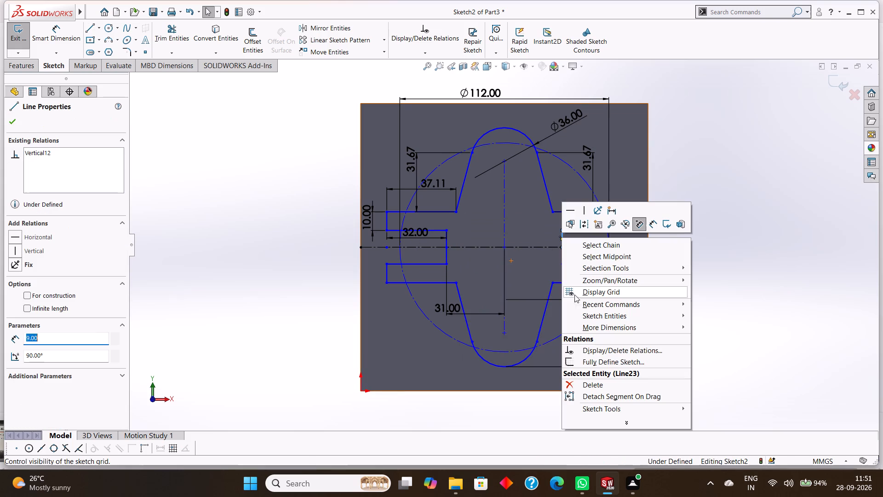
click(600, 382)
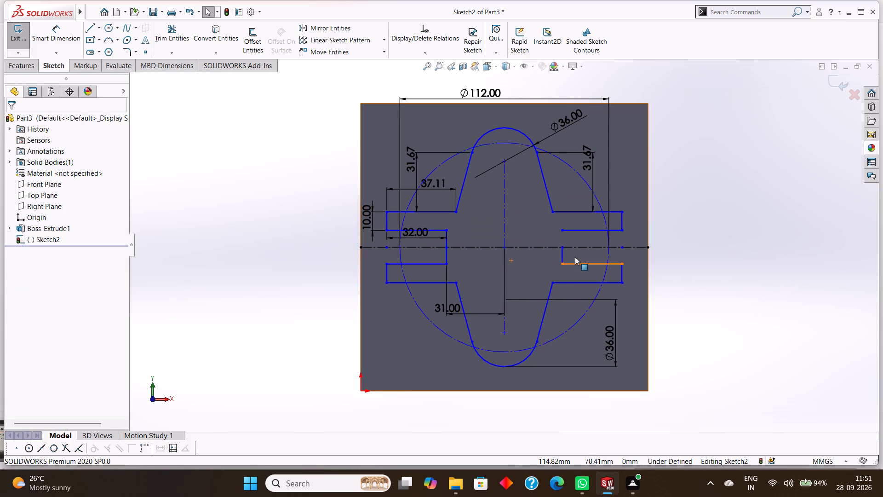
right_click(562, 254)
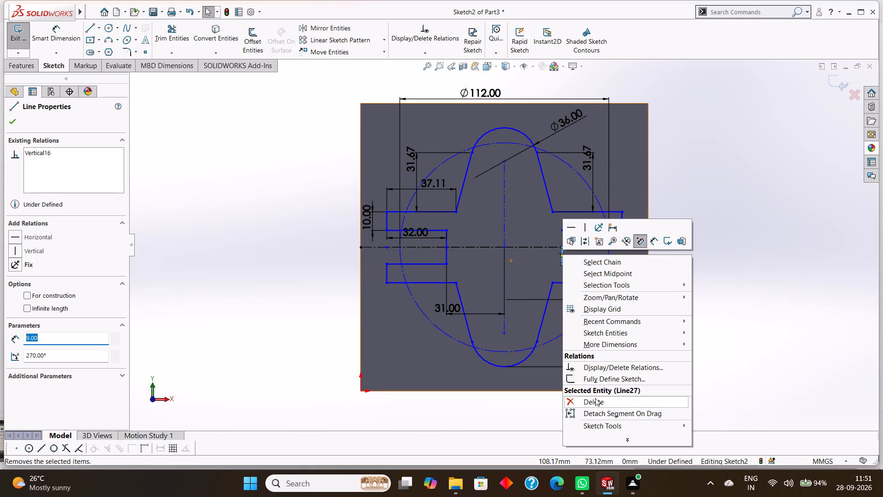
click(595, 398)
click(86, 29)
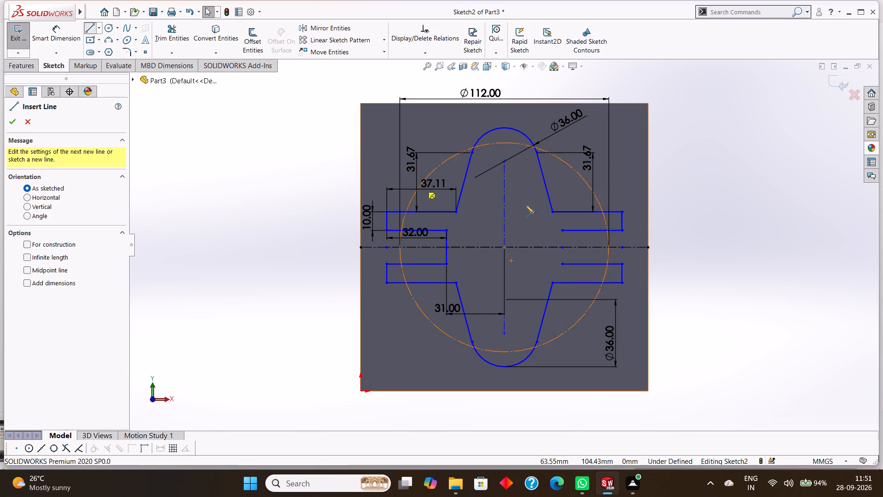
click(561, 231)
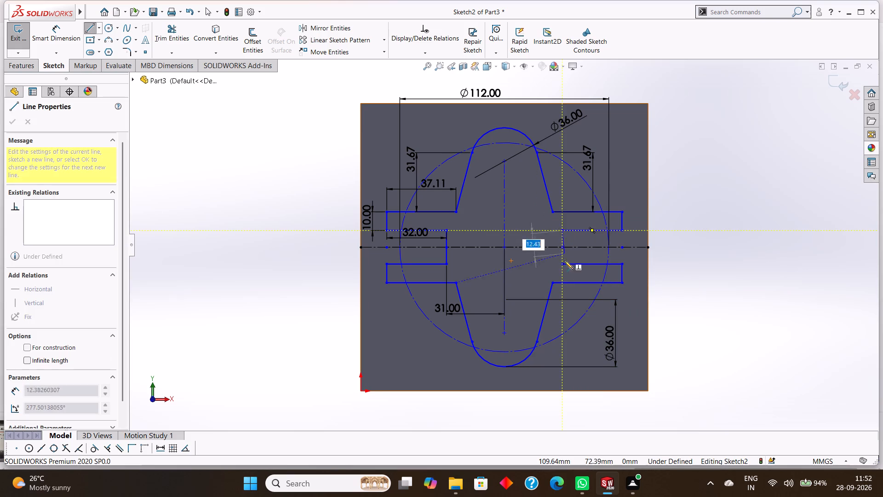
click(562, 262)
right_click(526, 266)
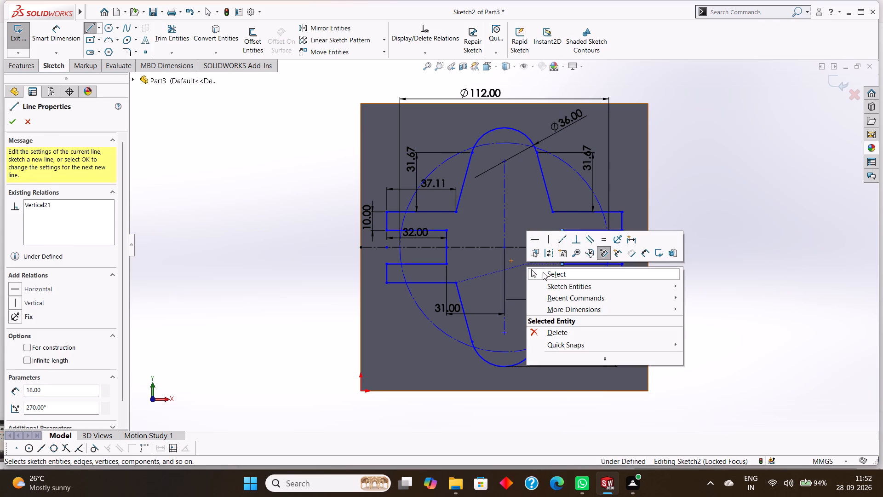
click(546, 273)
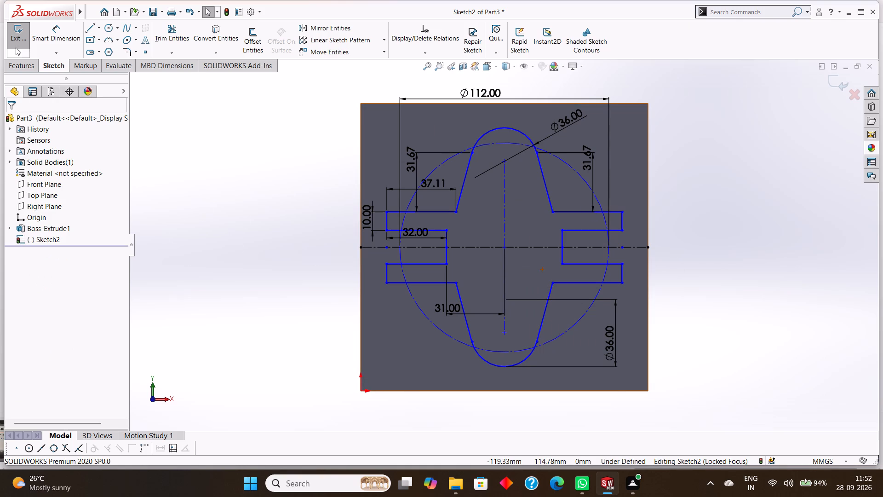
Dimension the length of the right slot's inner vertical edge, keeping its drawn value.
click(67, 30)
click(561, 237)
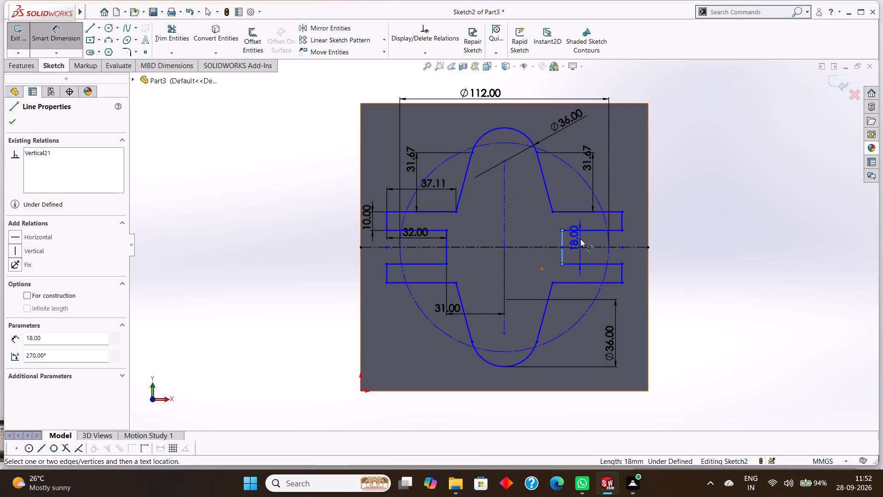
click(586, 242)
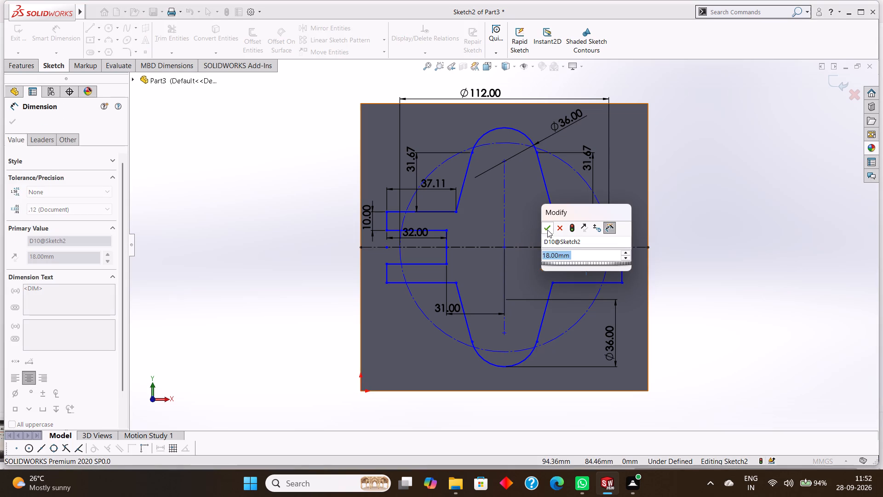
click(547, 230)
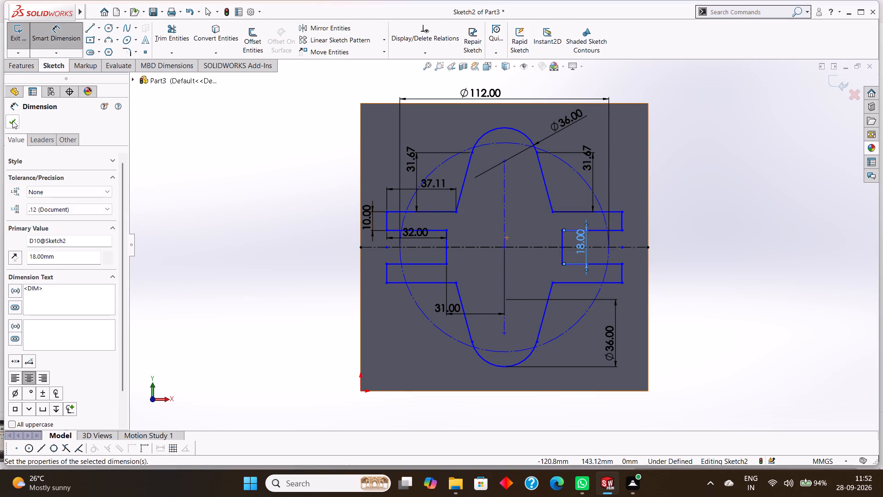
click(12, 121)
Dimension the vertical distance from the origin to the lower left arm's bottom outer corner, keeping the drawn value.
click(54, 37)
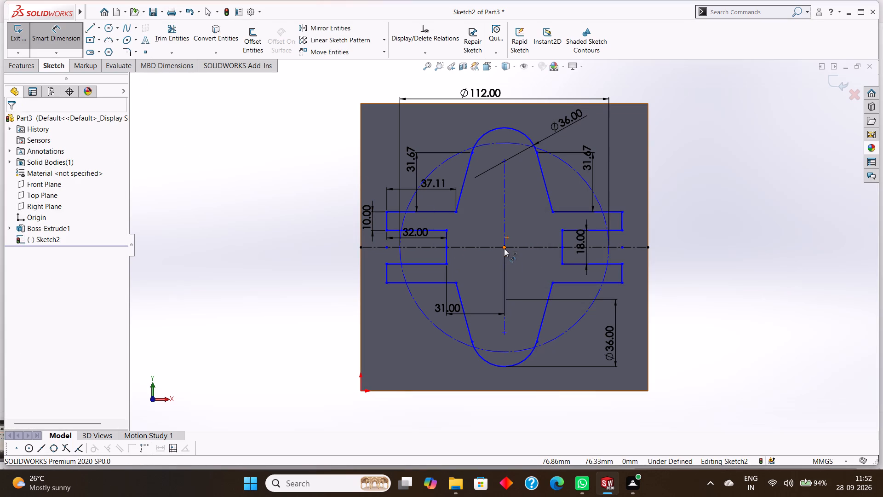
scroll(499, 266, up, 1)
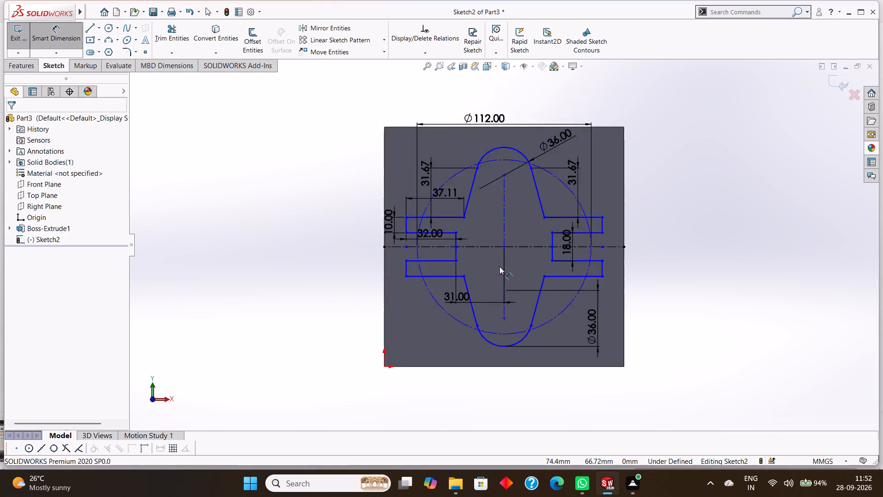
scroll(499, 266, up, 1)
scroll(474, 246, down, 2)
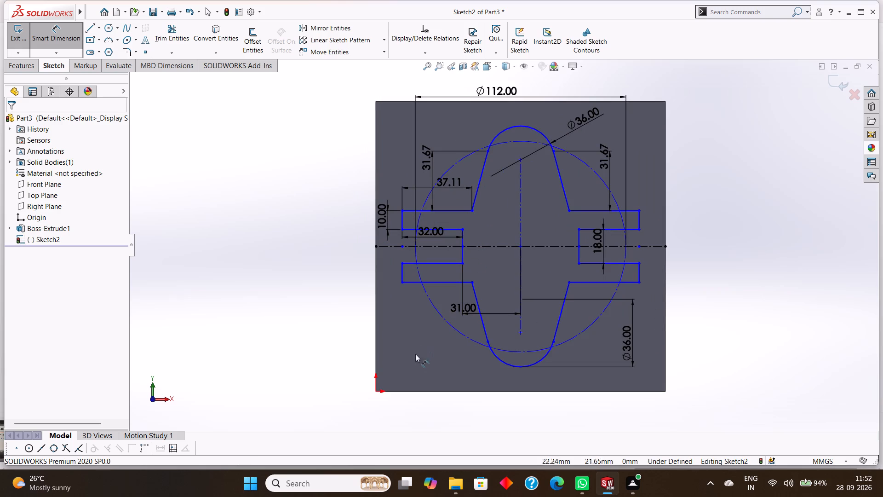
click(376, 390)
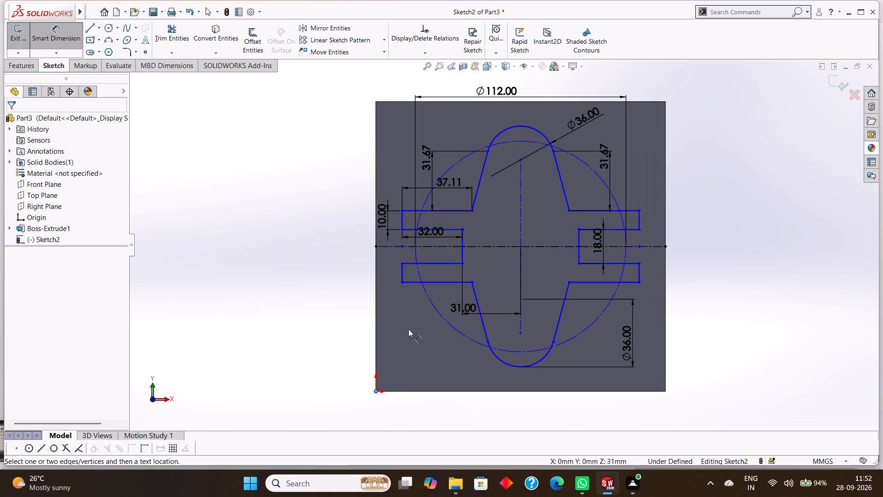
click(401, 281)
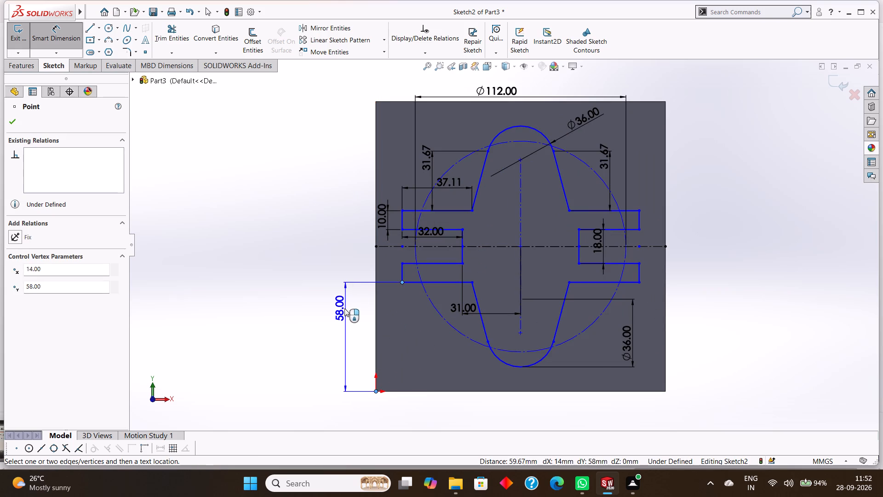
click(344, 308)
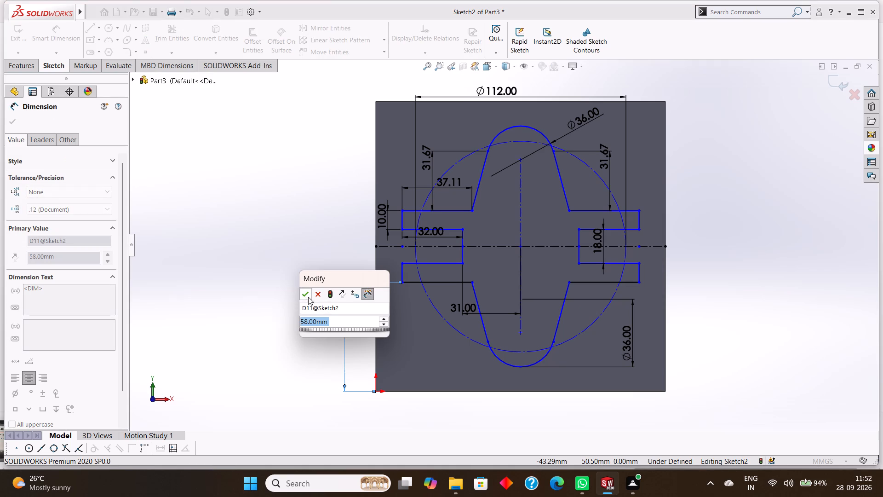
click(305, 295)
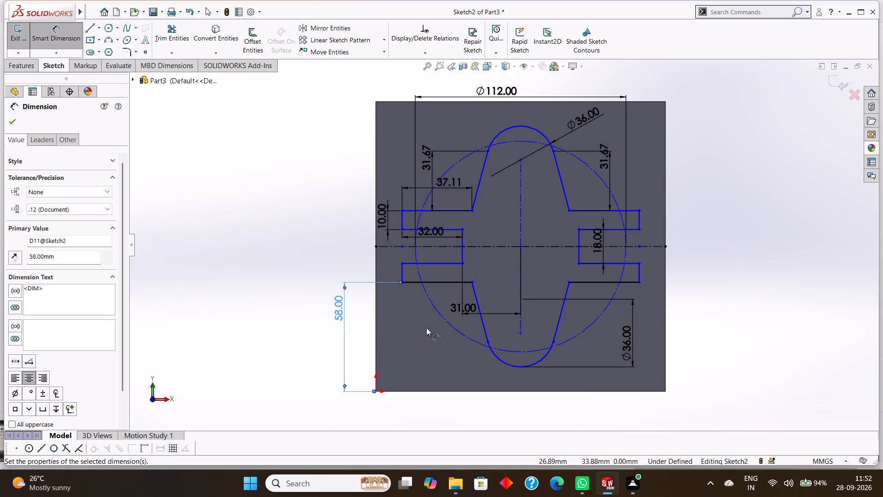
Reattach the origin end of that vertical dimension to the upper left arm's top outer corner.
click(375, 391)
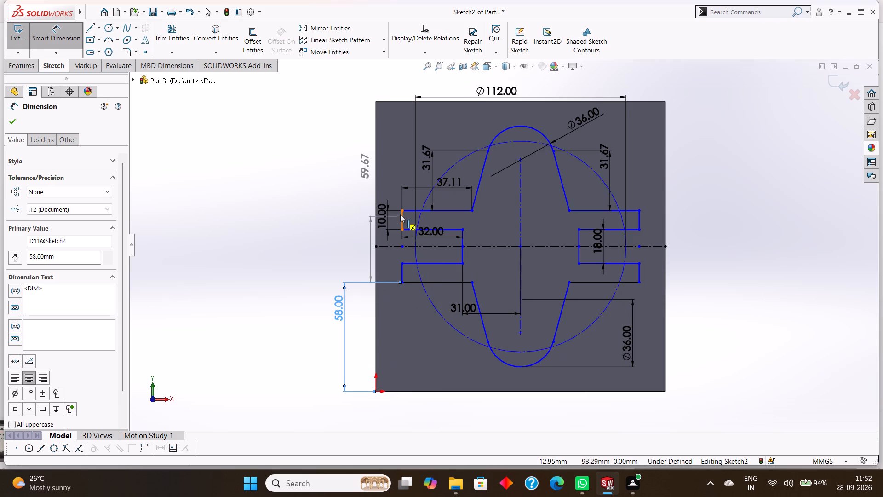
click(402, 210)
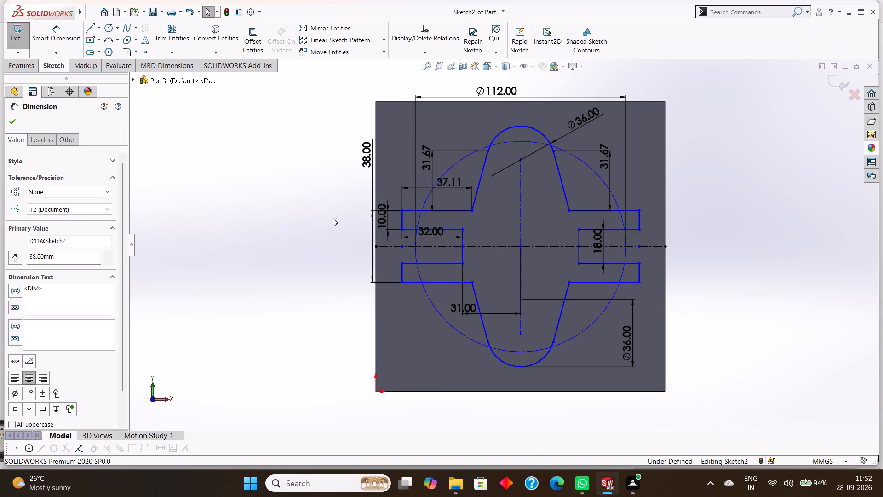
key(Escape)
Dimension the vertical distance from the origin to the upper left arm's top outer corner, keeping the drawn value.
click(65, 30)
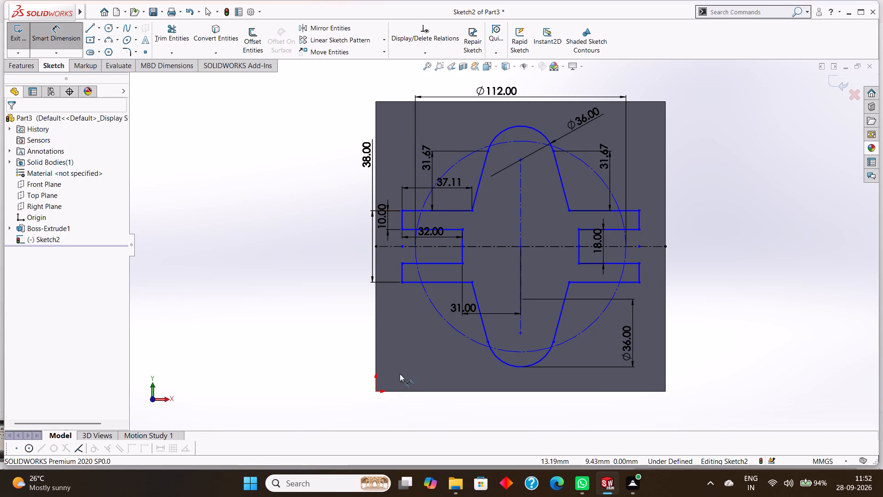
click(376, 389)
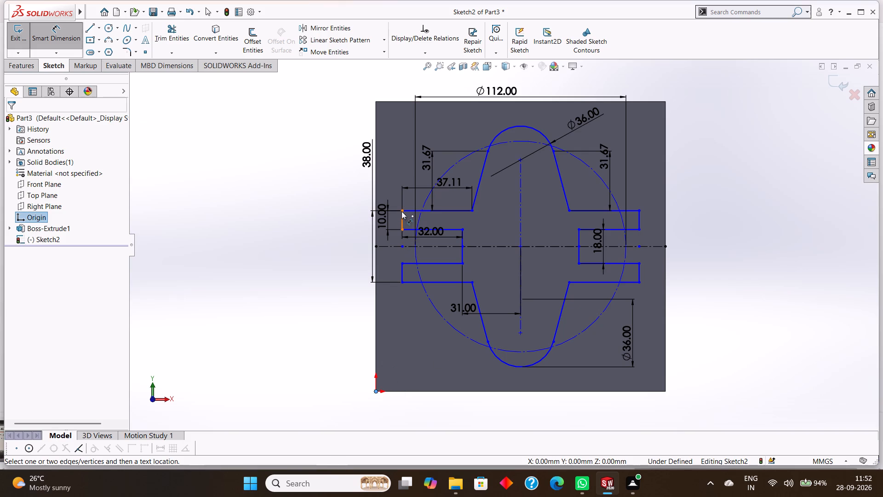
click(401, 211)
click(310, 244)
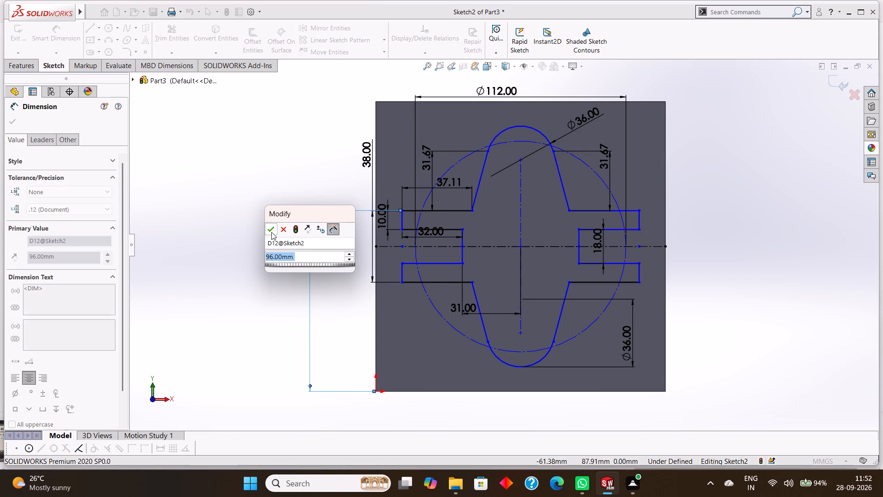
click(271, 232)
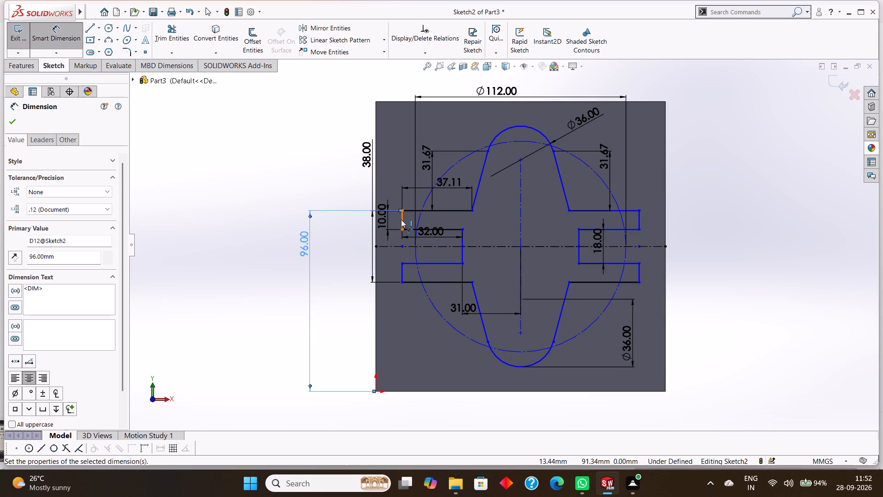
Dimension the horizontal distance from the origin to the lower left arm's bottom outer corner, keeping the drawn value.
click(377, 392)
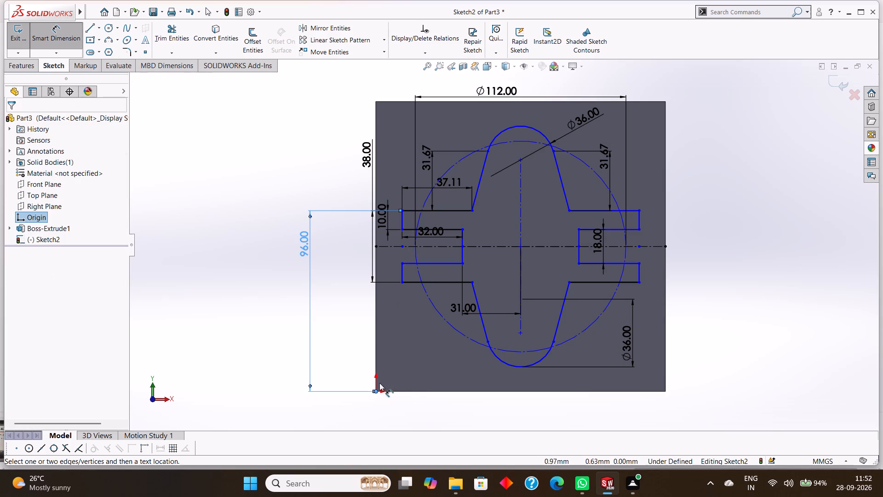
click(402, 284)
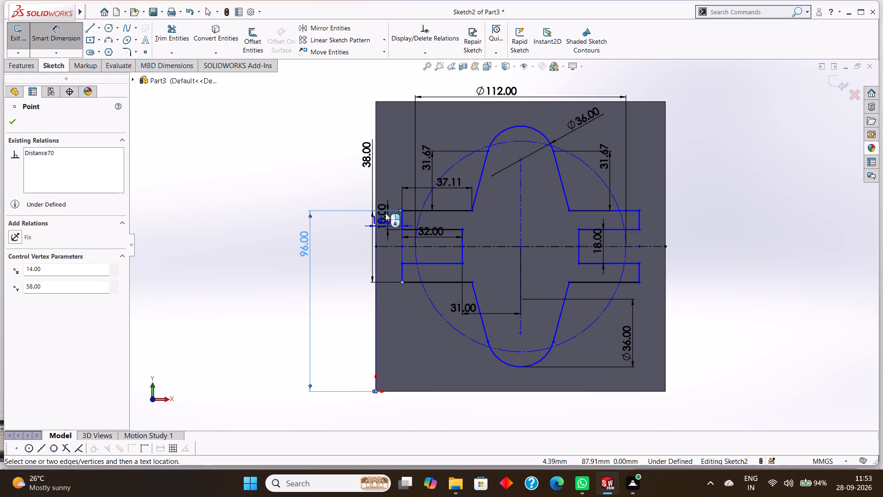
click(382, 120)
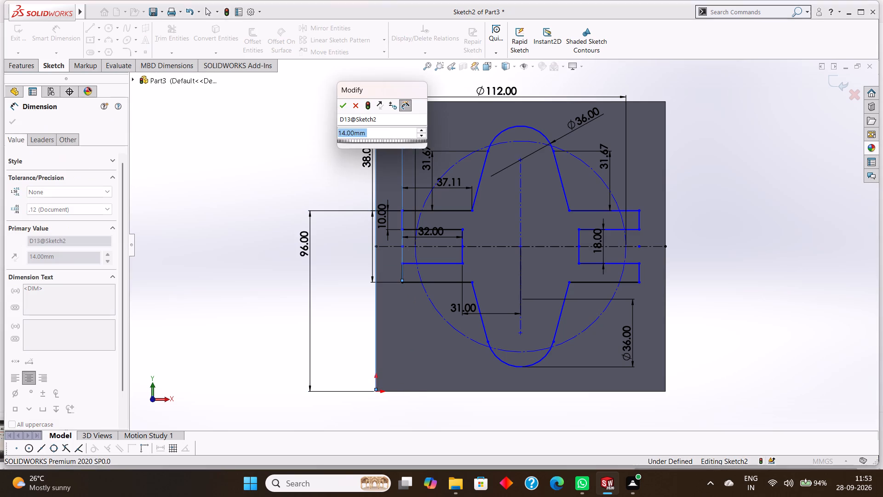
click(338, 106)
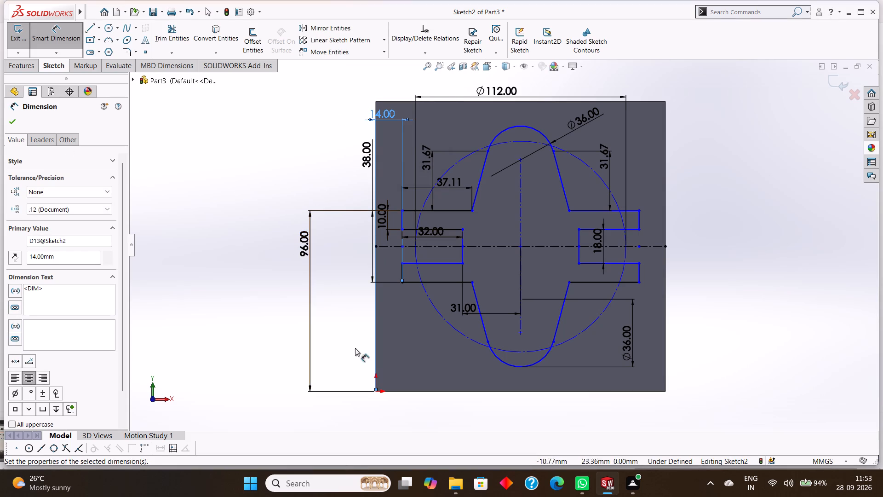
Dimension the horizontal distance from the origin to the left slot's lower inner corner, keeping the drawn value.
click(376, 393)
click(461, 265)
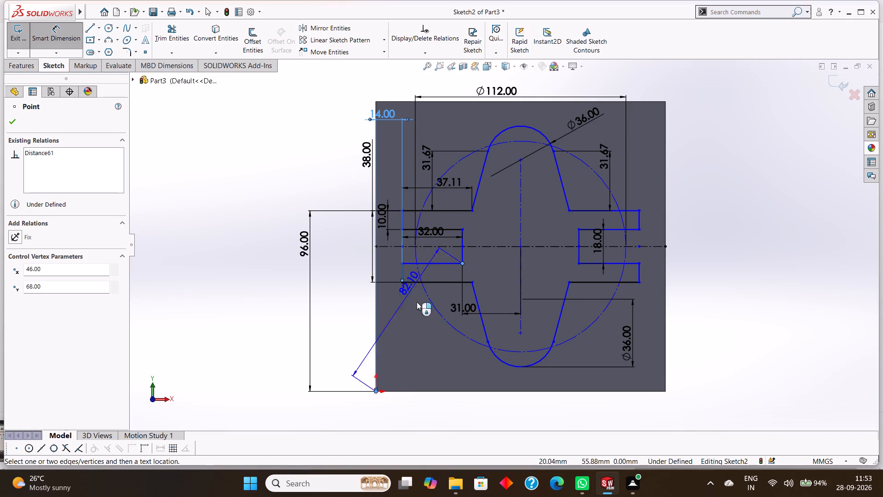
click(401, 84)
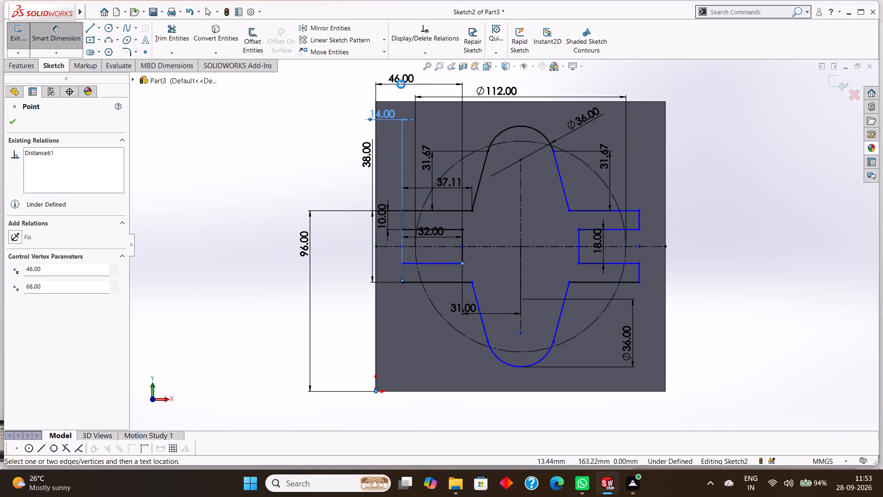
click(361, 68)
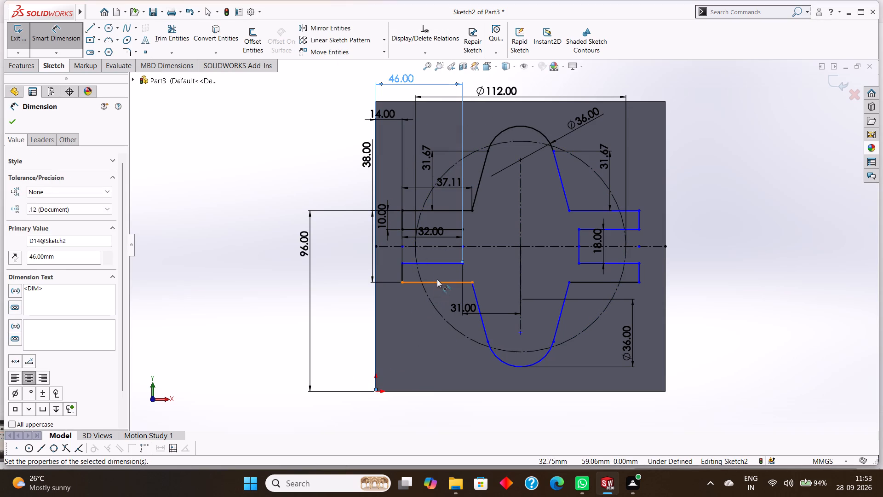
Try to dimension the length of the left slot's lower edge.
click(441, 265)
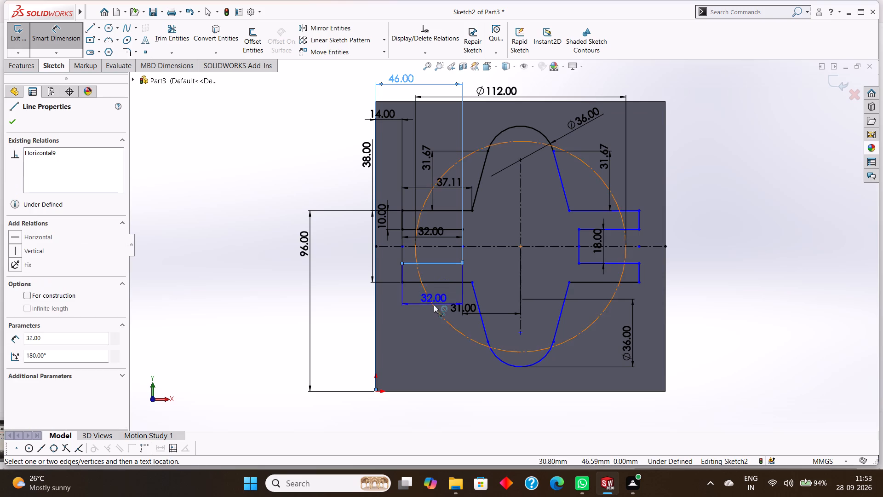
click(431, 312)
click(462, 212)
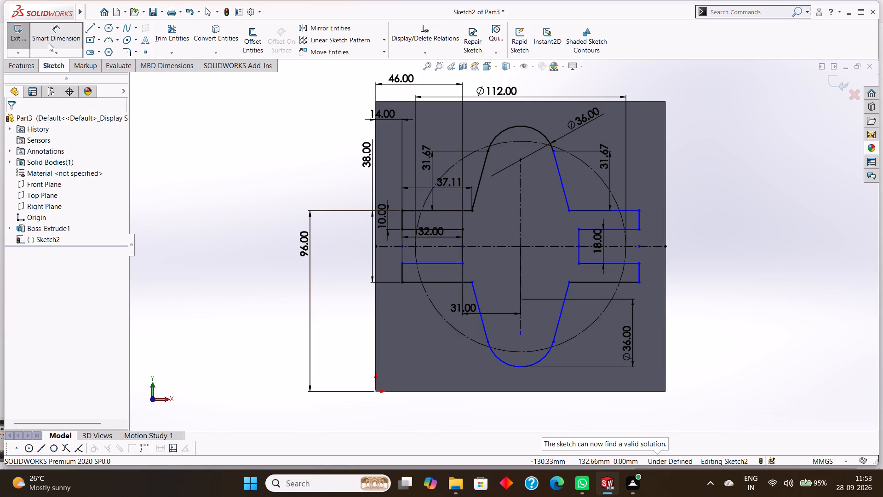
Dimension the vertical distance from the origin to the lower left arm's top outer corner, keeping the drawn value.
click(377, 391)
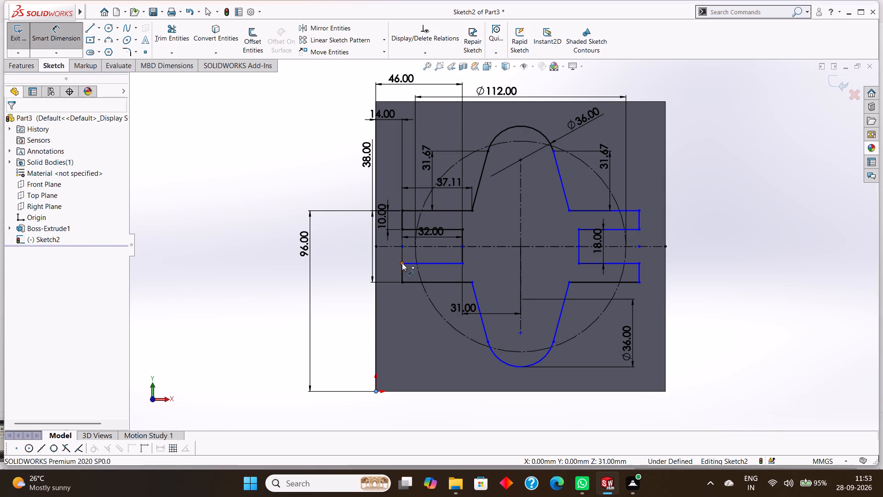
click(402, 263)
click(346, 282)
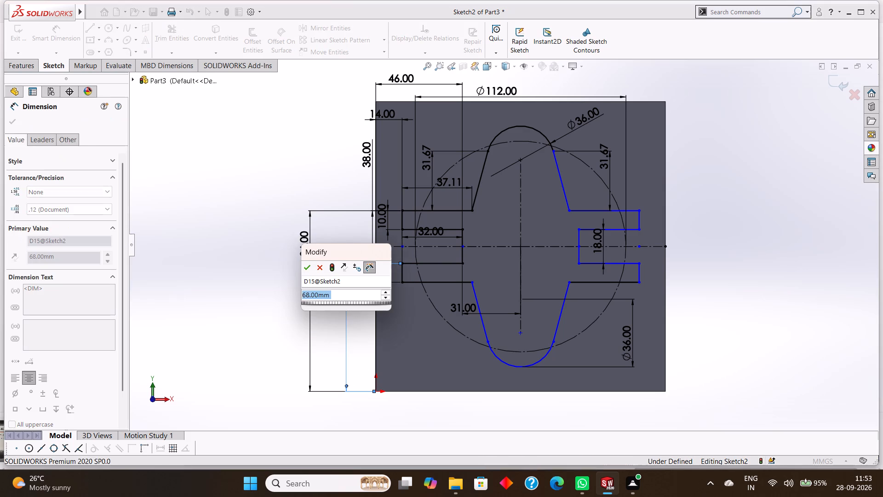
click(308, 267)
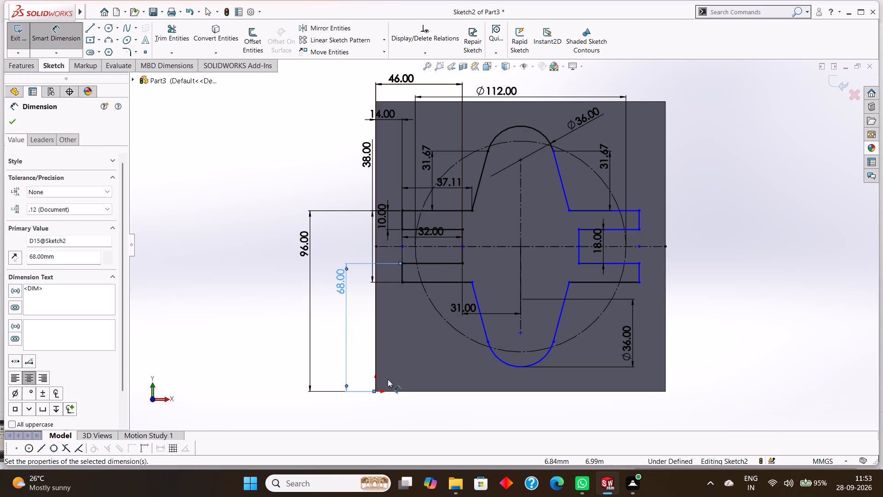
Dimension the horizontal distance from the origin to the corner where the lower left arm meets the slanted line, keeping the drawn value.
click(378, 390)
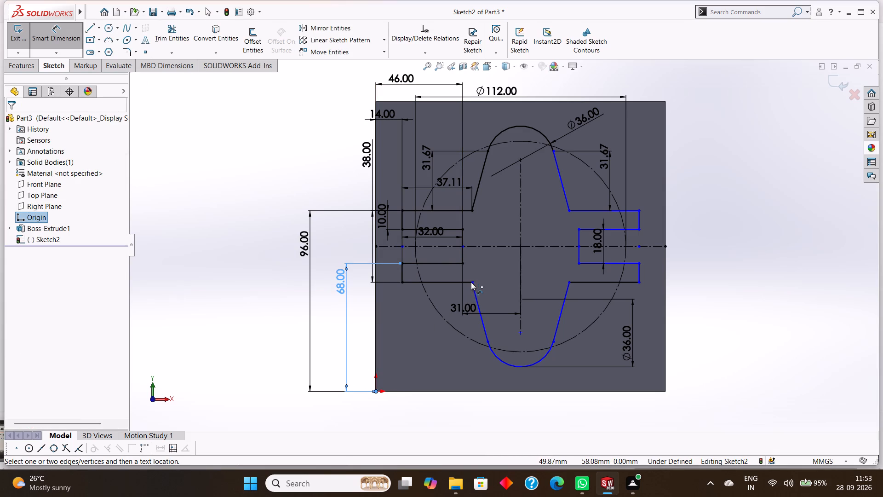
click(472, 283)
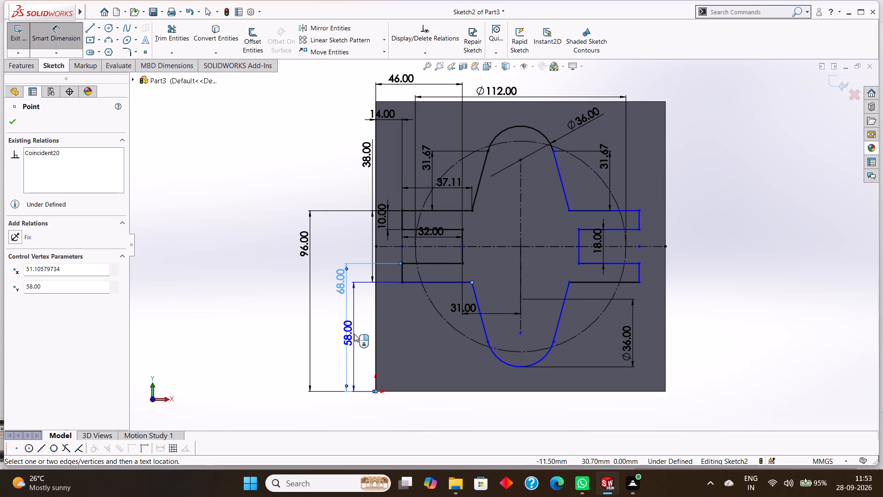
click(451, 276)
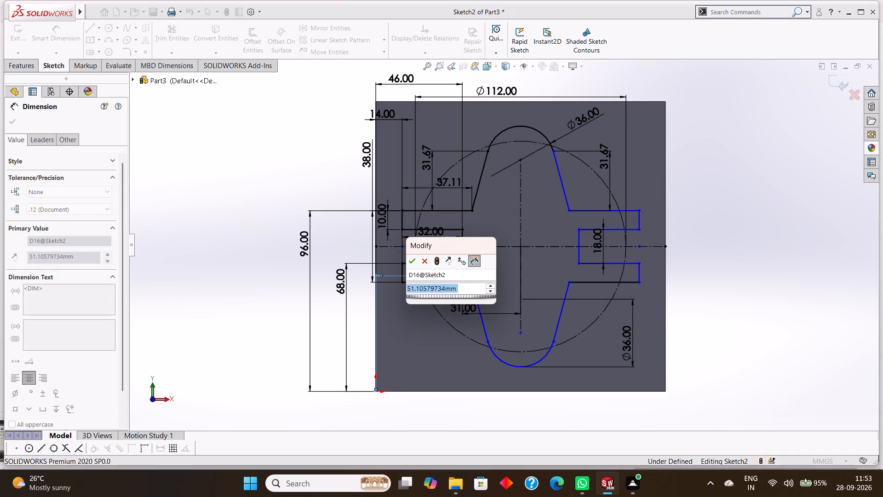
click(412, 262)
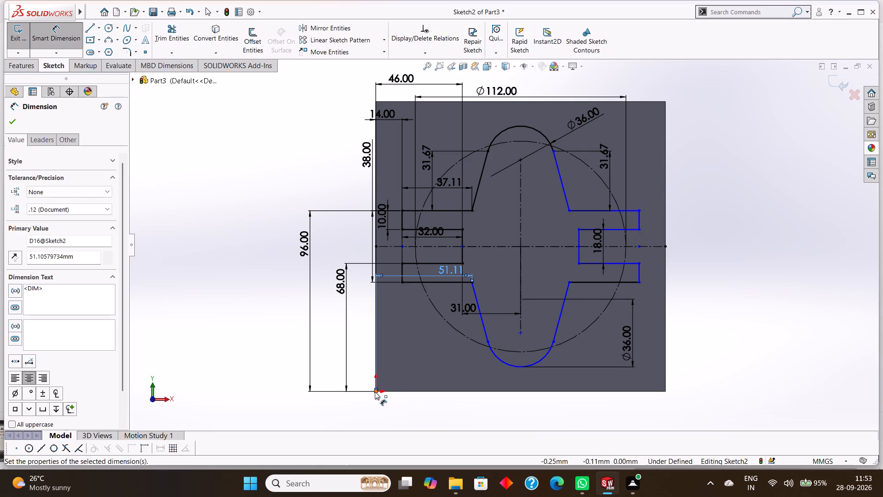
Dimension the horizontal distance from the origin to the bottom arc's left tangent point, keeping the drawn value.
click(377, 392)
click(488, 342)
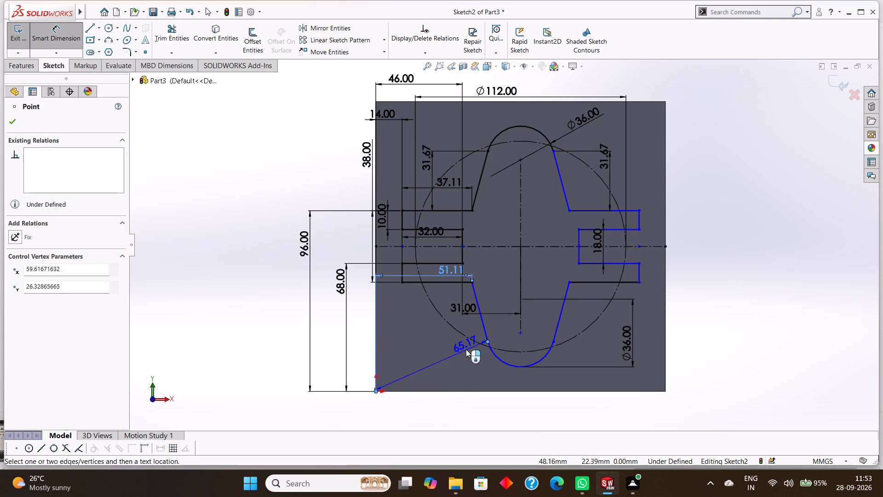
click(444, 328)
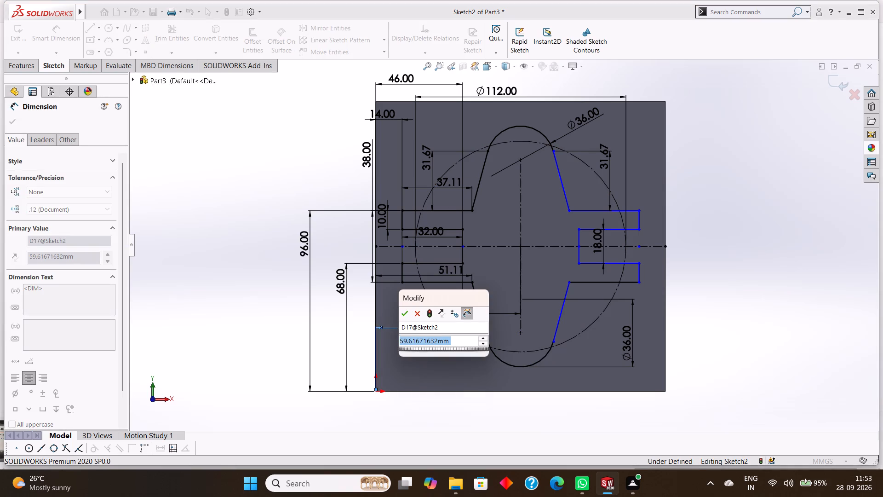
click(407, 312)
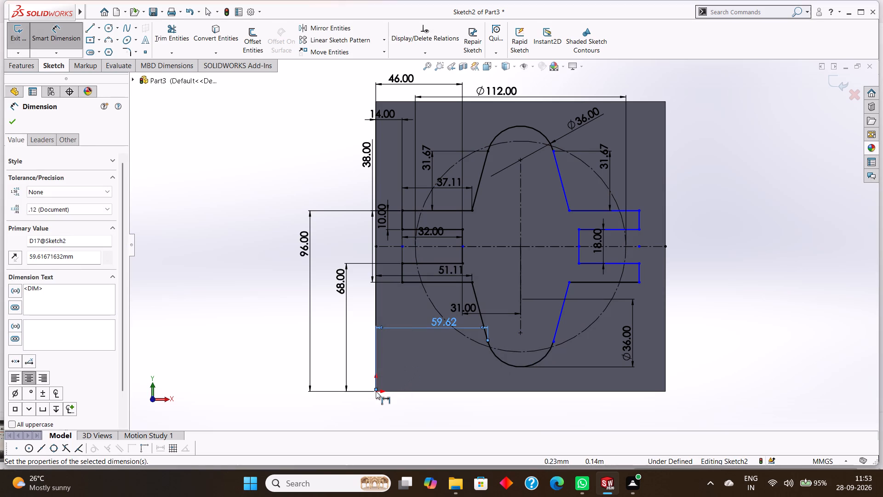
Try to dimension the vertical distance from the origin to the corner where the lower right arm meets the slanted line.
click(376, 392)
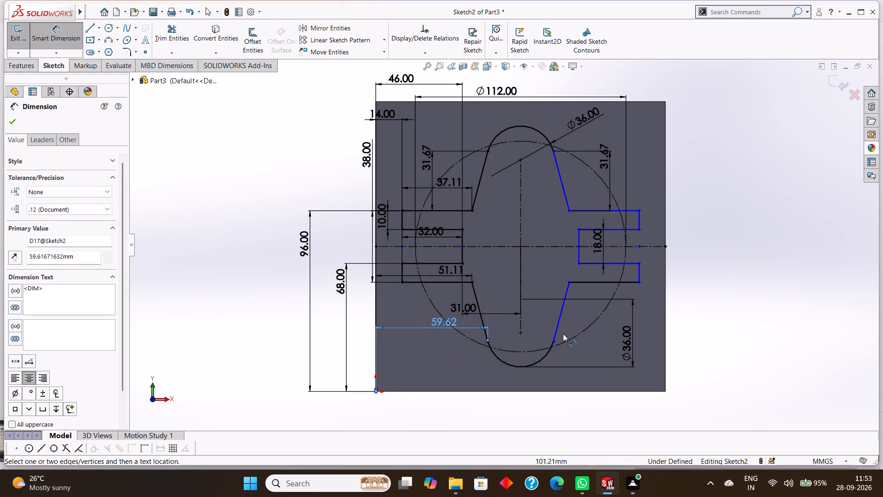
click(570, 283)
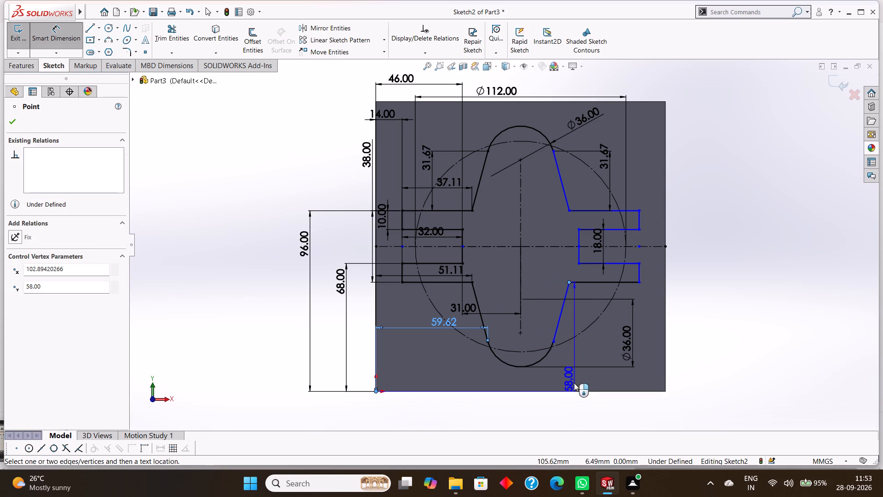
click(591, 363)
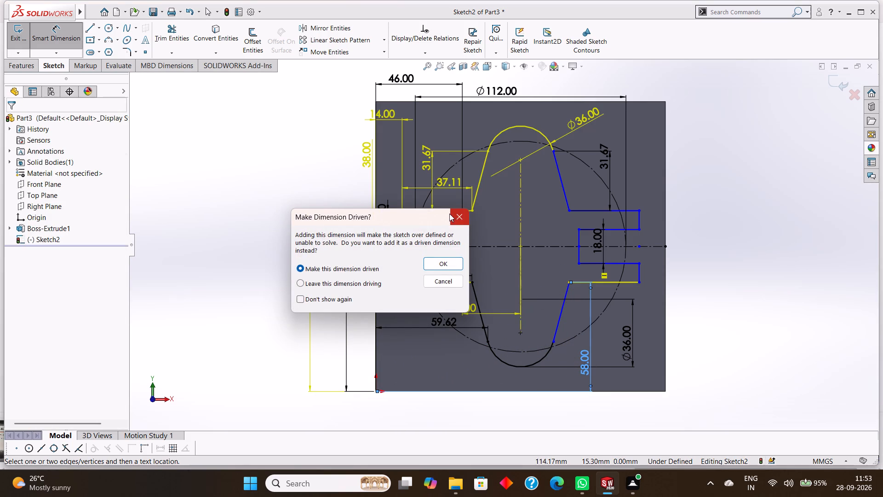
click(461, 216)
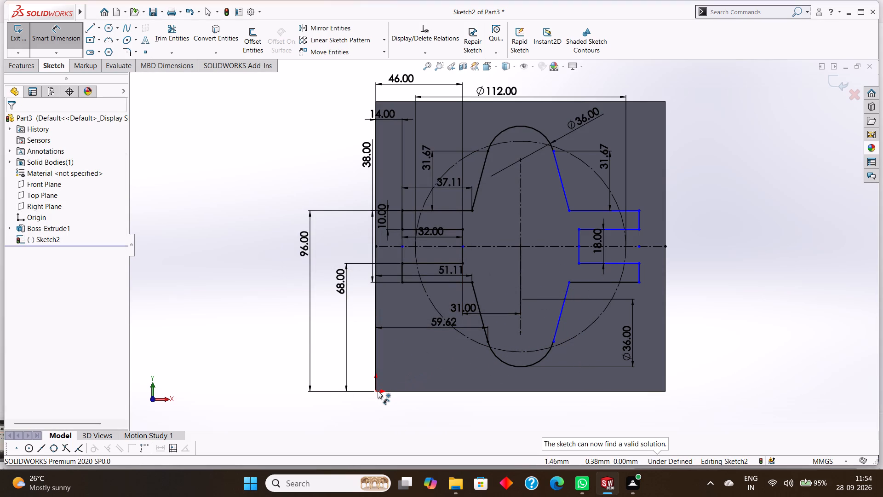
Dimension the horizontal distance from the origin to the bottom arc's right tangent point, keeping the drawn value, and finish dimensioning.
click(378, 391)
click(554, 342)
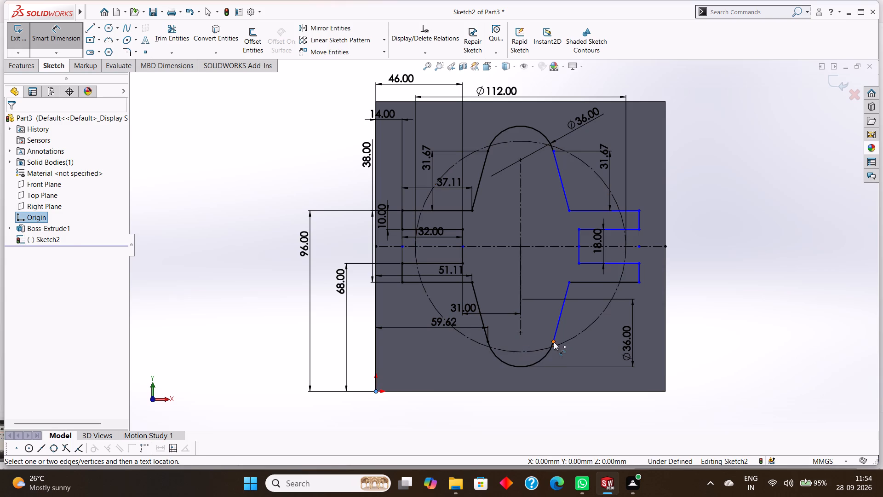
click(534, 337)
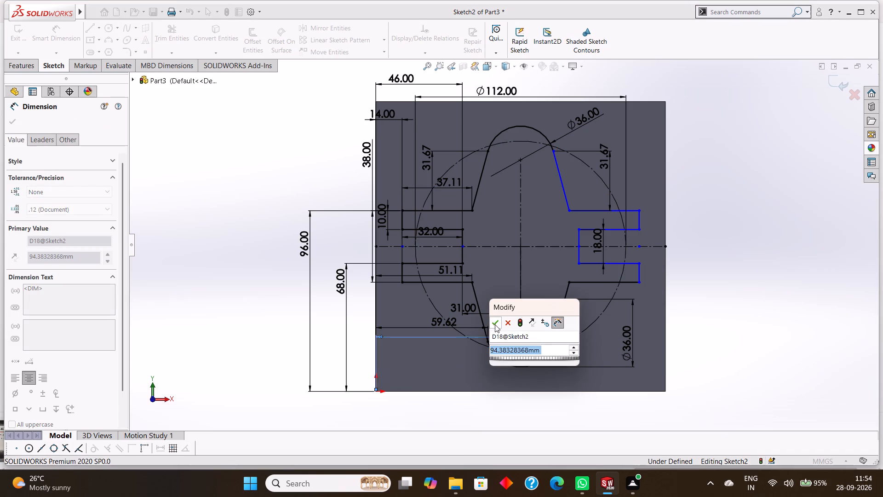
click(496, 323)
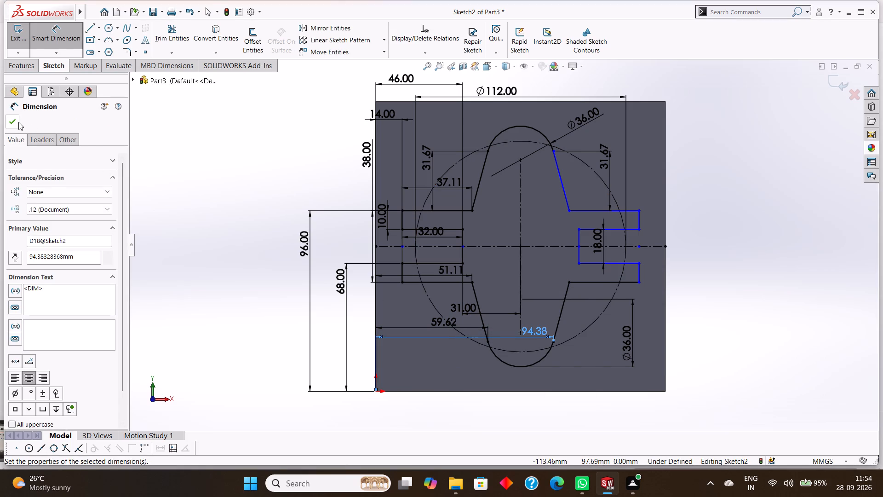
click(18, 122)
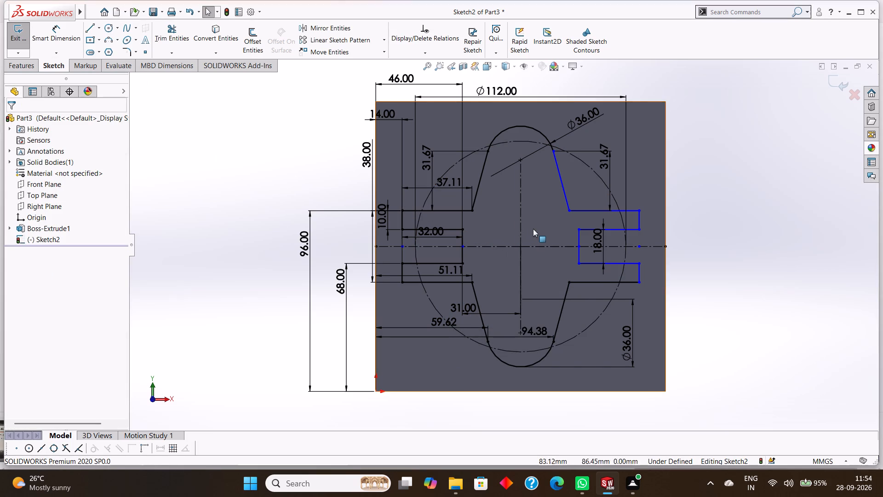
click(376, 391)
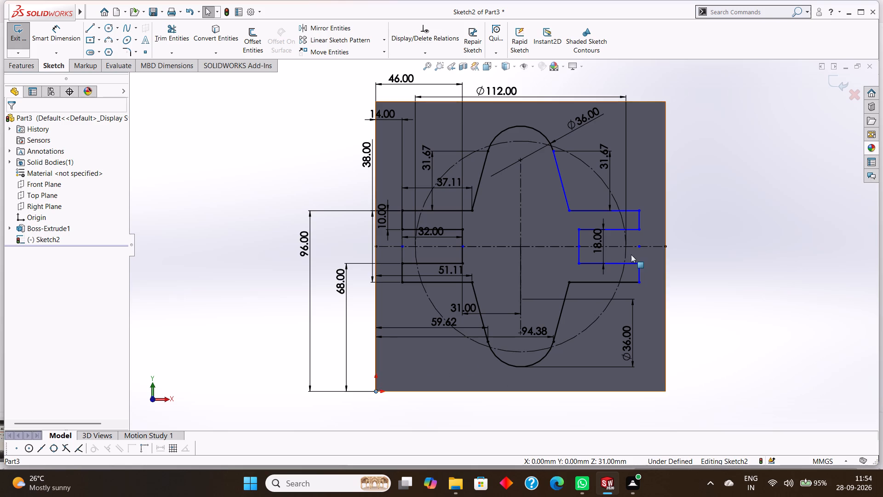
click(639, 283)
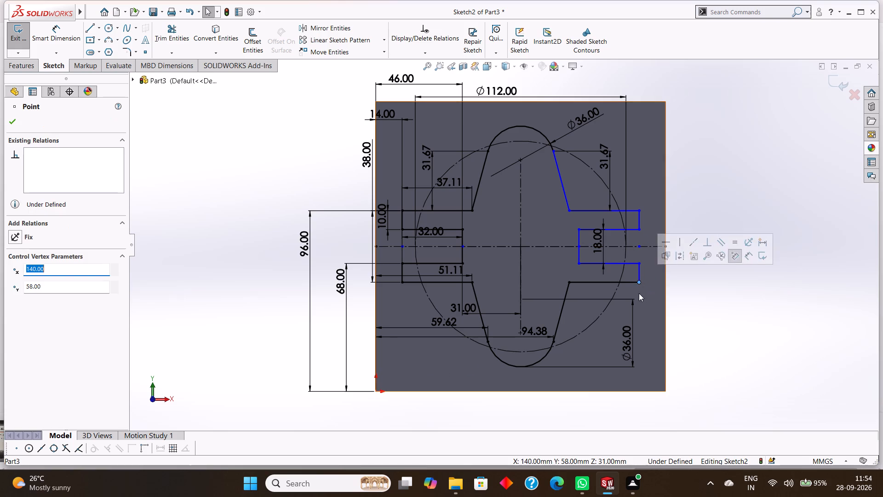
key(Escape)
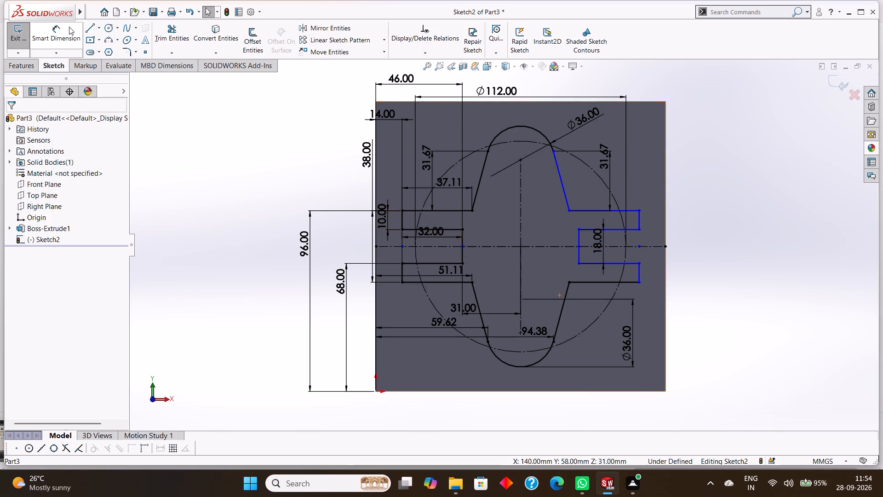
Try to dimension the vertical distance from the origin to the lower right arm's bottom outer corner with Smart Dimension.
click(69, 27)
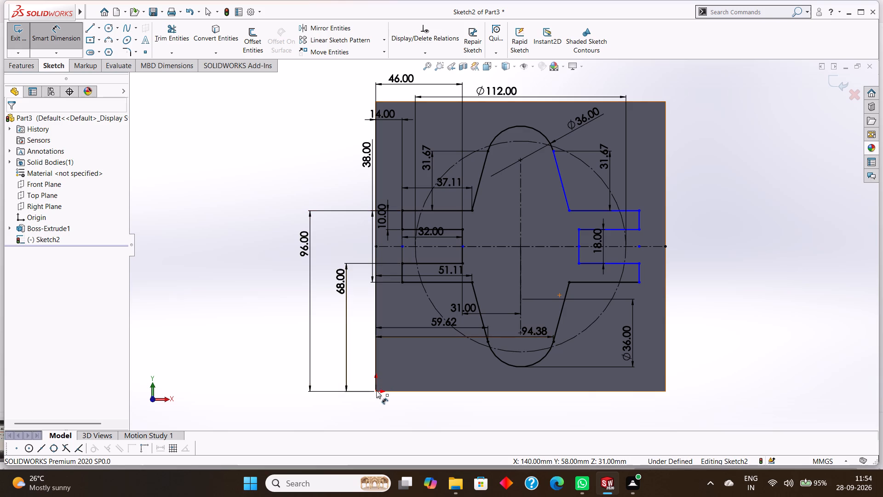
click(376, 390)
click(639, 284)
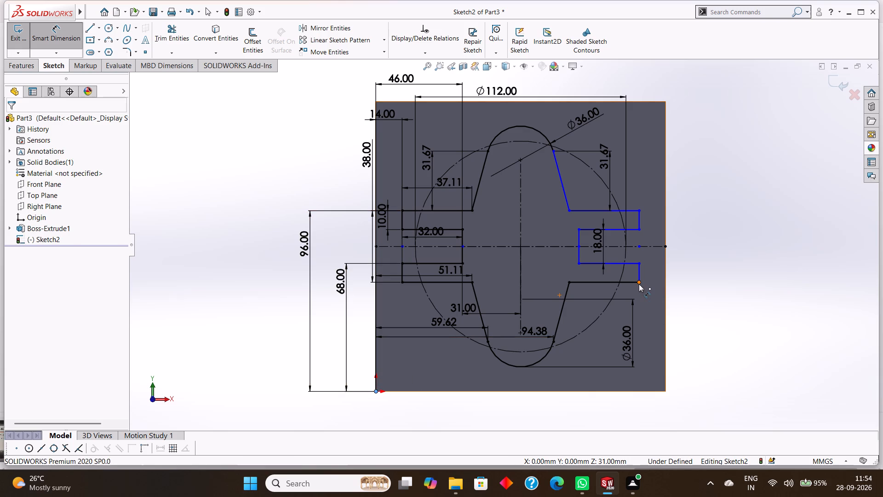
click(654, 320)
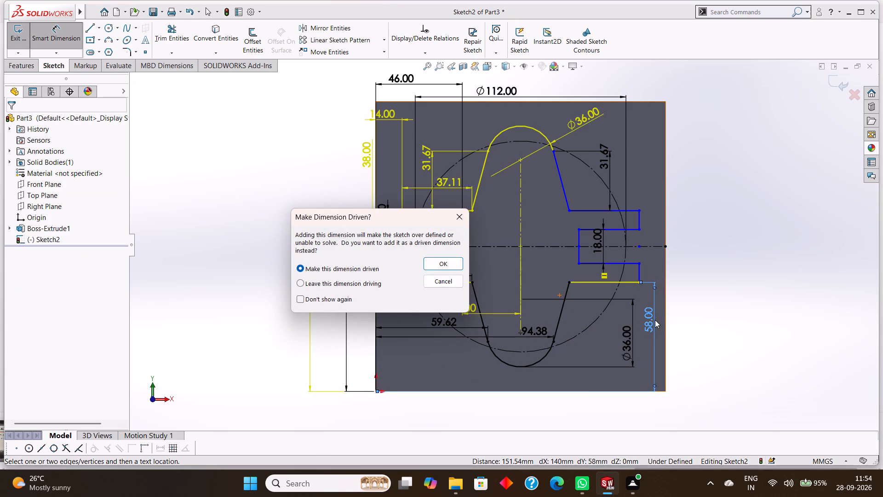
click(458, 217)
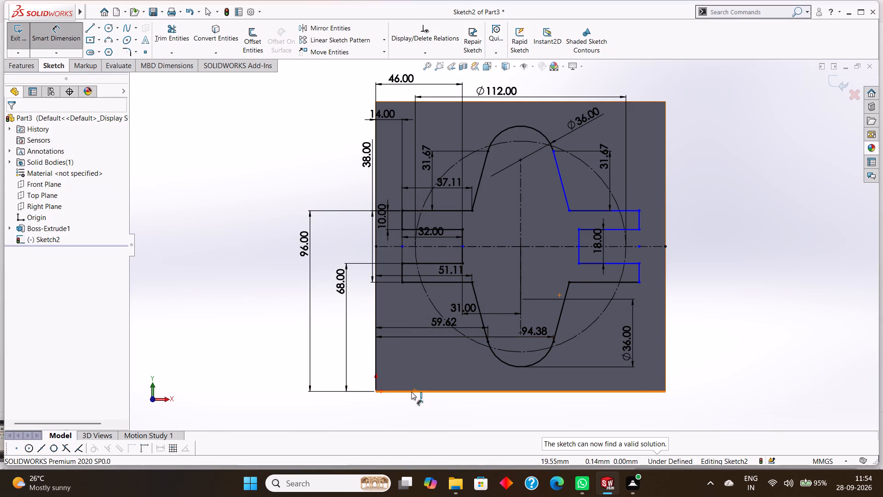
Dimension the vertical distance from the origin to the lower right arm's top outer corner, keeping the drawn value, and finish dimensioning.
click(377, 393)
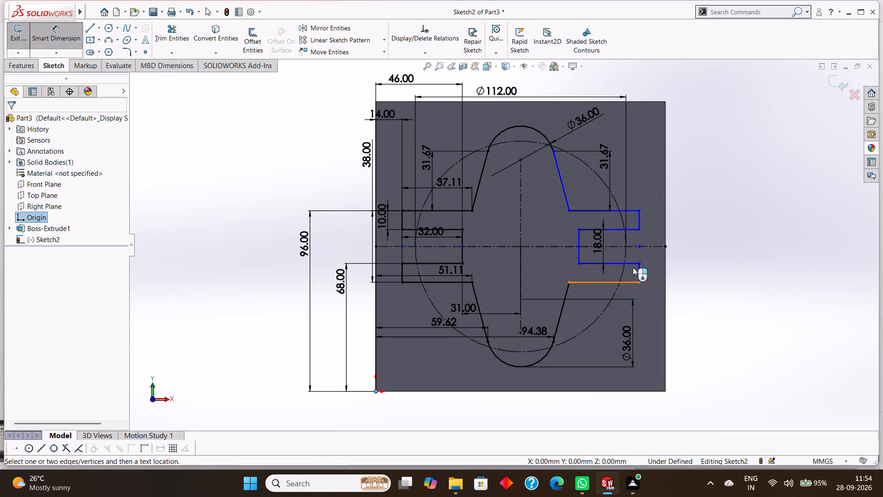
click(641, 263)
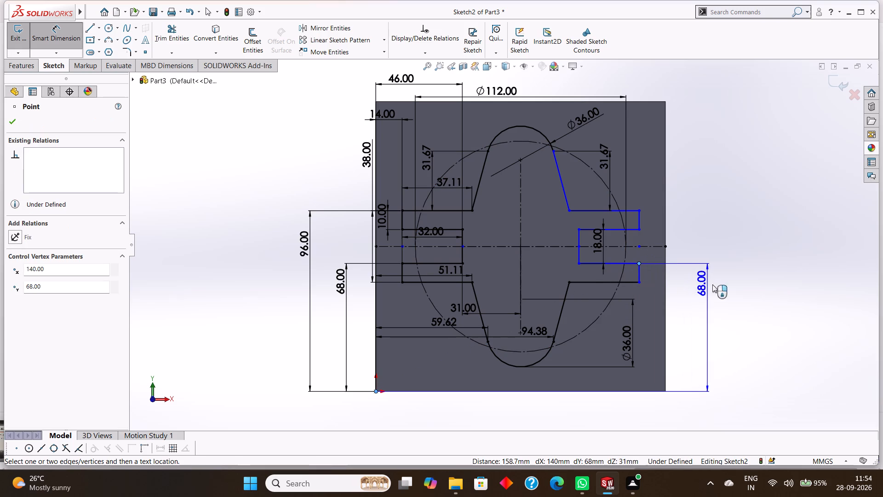
click(733, 300)
click(697, 286)
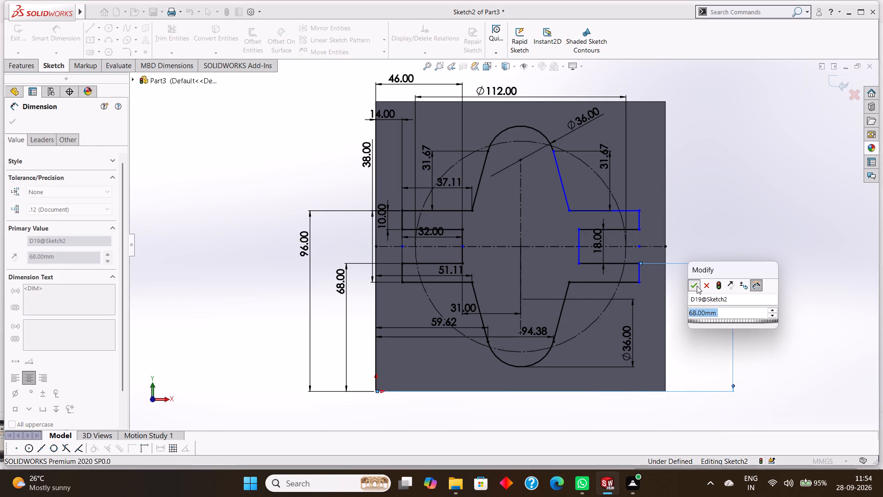
click(14, 124)
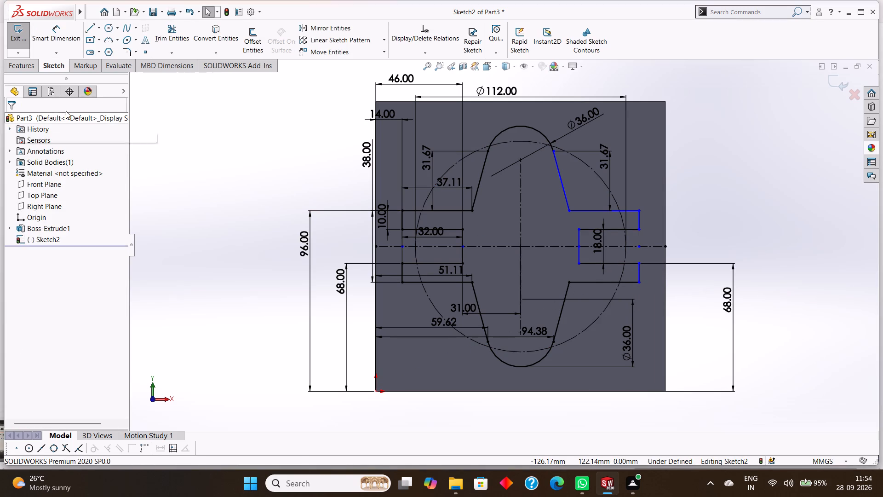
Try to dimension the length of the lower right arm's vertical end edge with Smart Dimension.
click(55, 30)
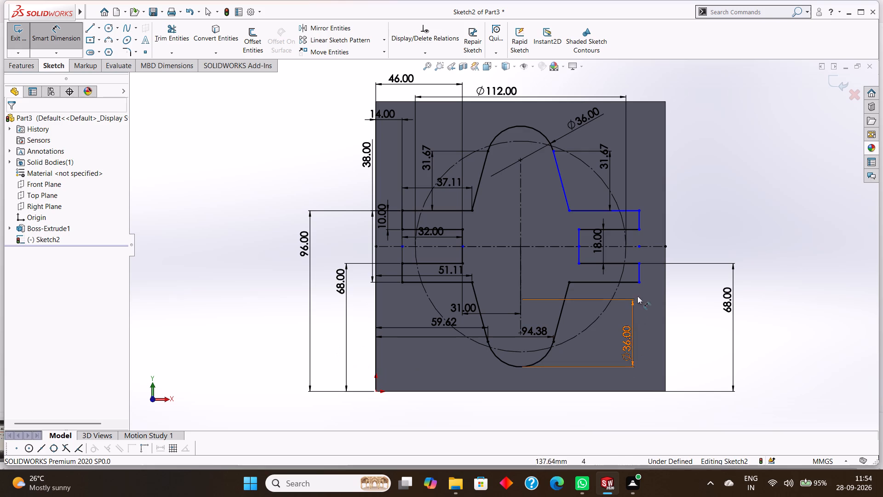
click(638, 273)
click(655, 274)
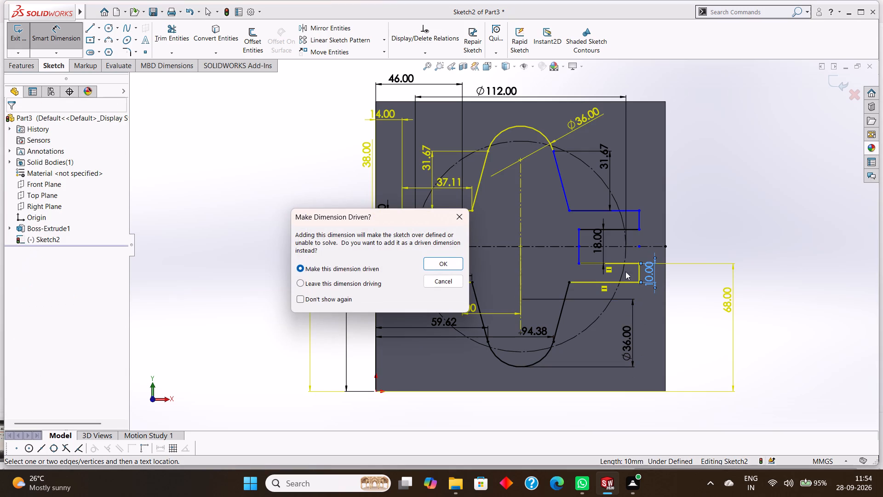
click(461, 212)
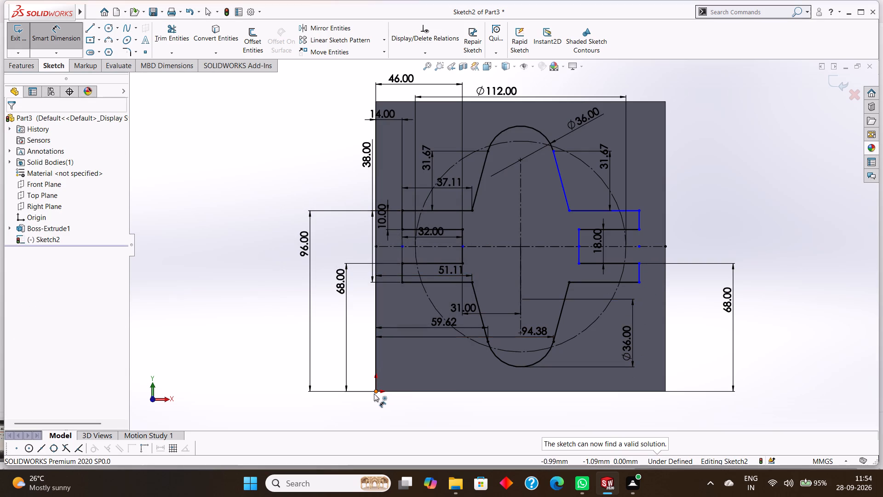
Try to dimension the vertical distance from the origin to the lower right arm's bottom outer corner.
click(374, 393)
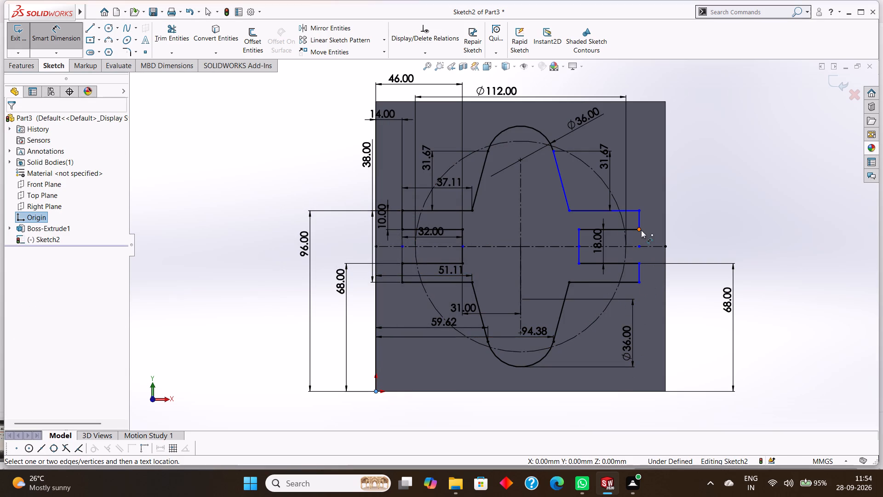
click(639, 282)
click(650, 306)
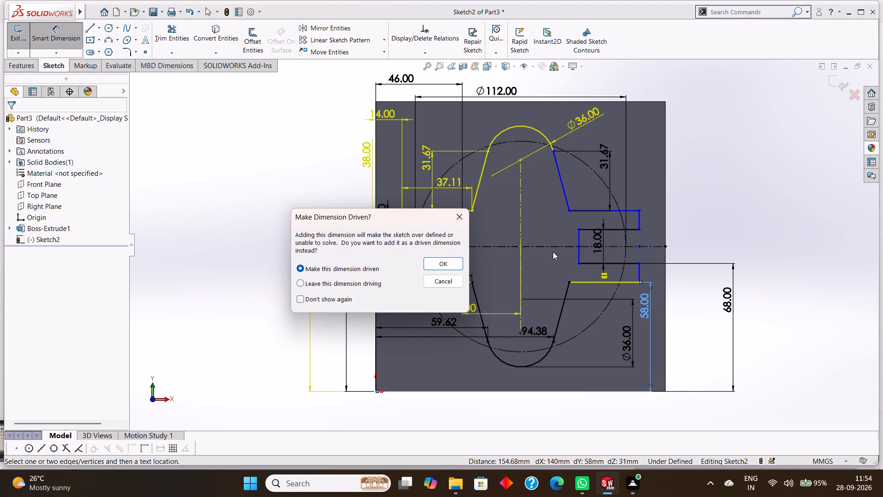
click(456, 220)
Dimension the horizontal distance from the origin to the lower right arm's bottom outer corner, keeping the drawn value.
click(376, 392)
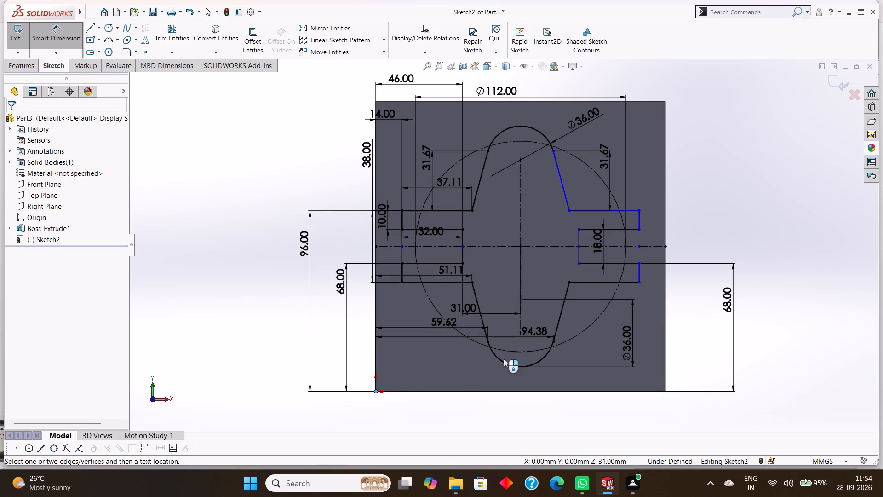
click(637, 284)
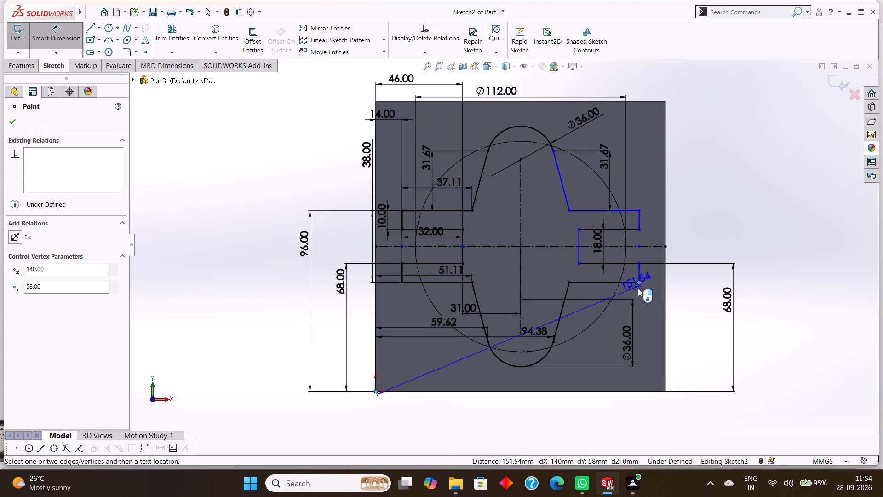
click(630, 116)
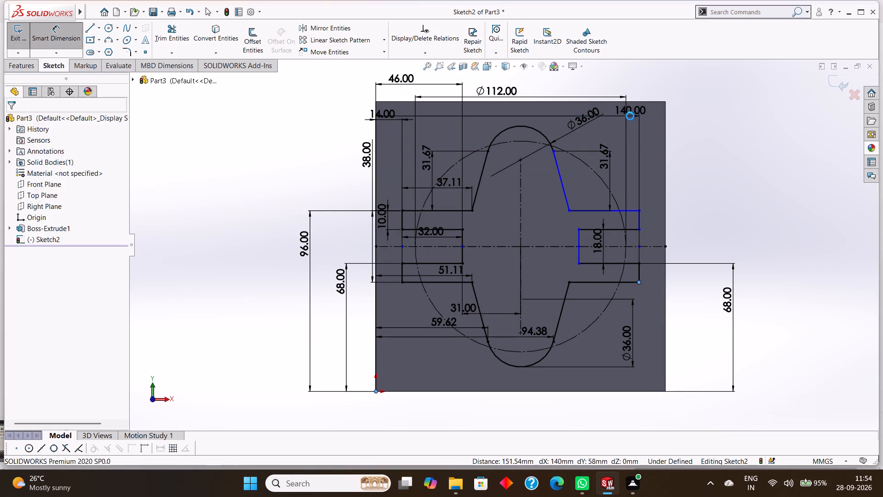
click(588, 102)
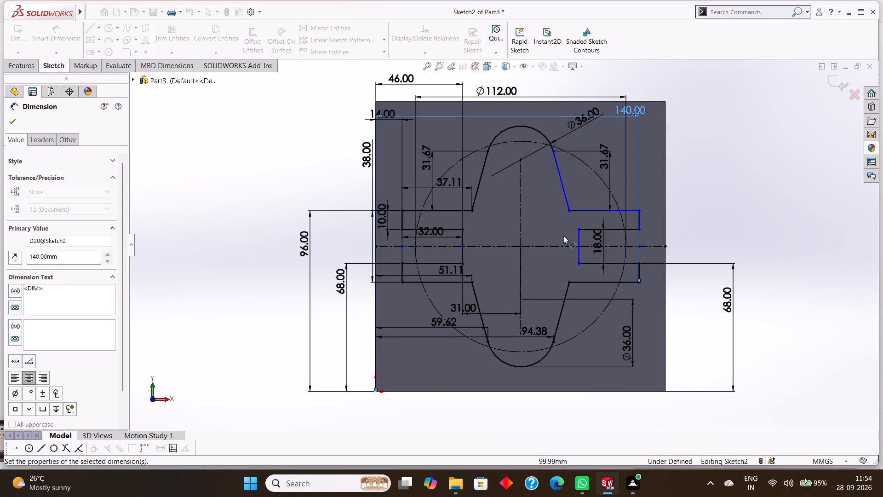
Dimension the vertical distance from the origin to the upper right arm's top outer corner, keeping the drawn value.
click(374, 392)
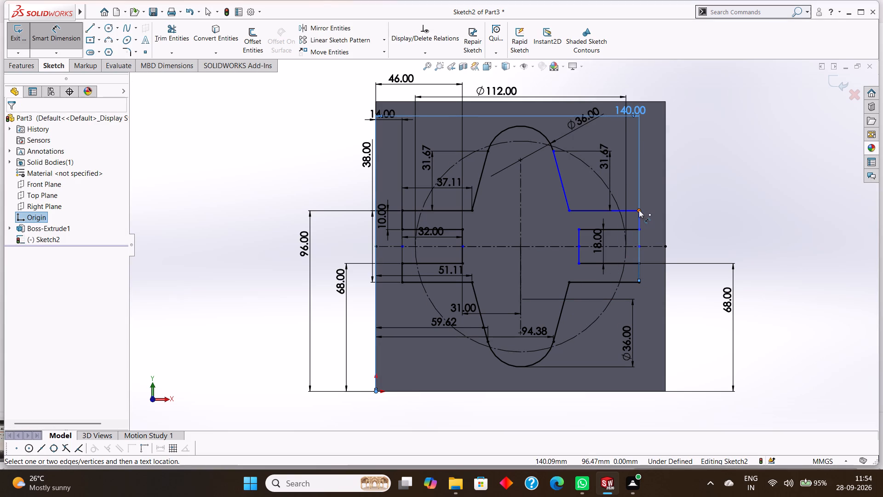
click(639, 210)
click(757, 240)
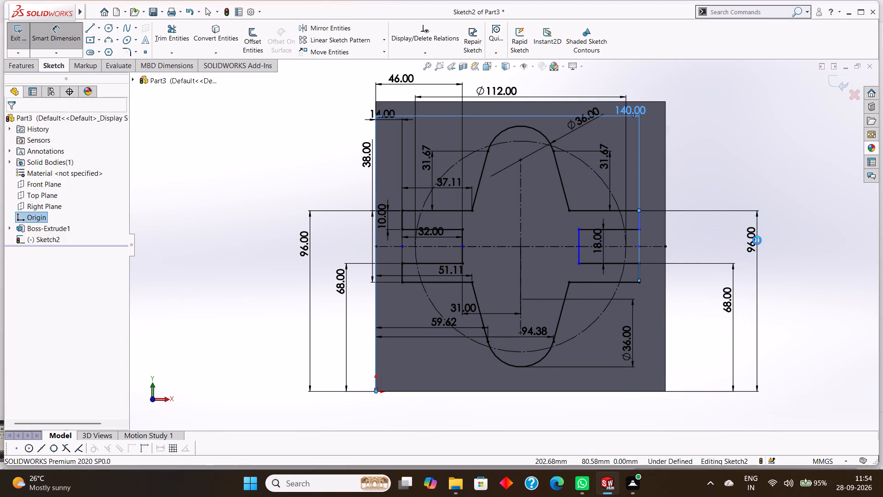
click(719, 227)
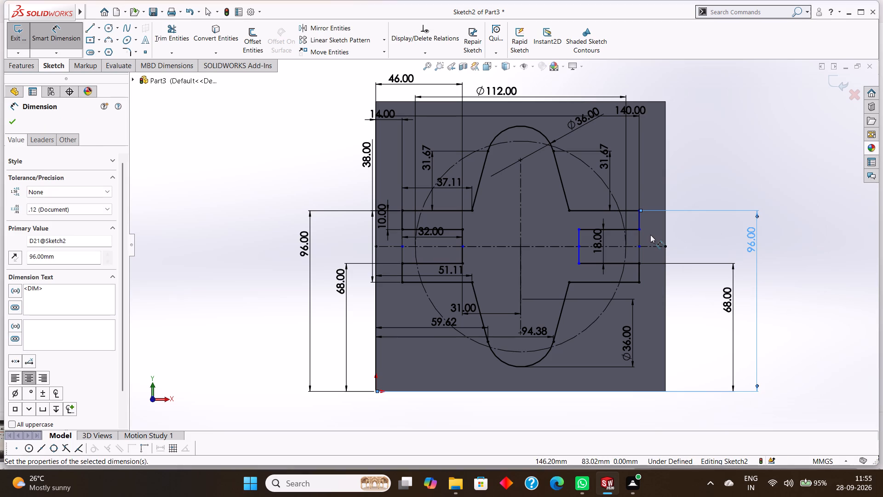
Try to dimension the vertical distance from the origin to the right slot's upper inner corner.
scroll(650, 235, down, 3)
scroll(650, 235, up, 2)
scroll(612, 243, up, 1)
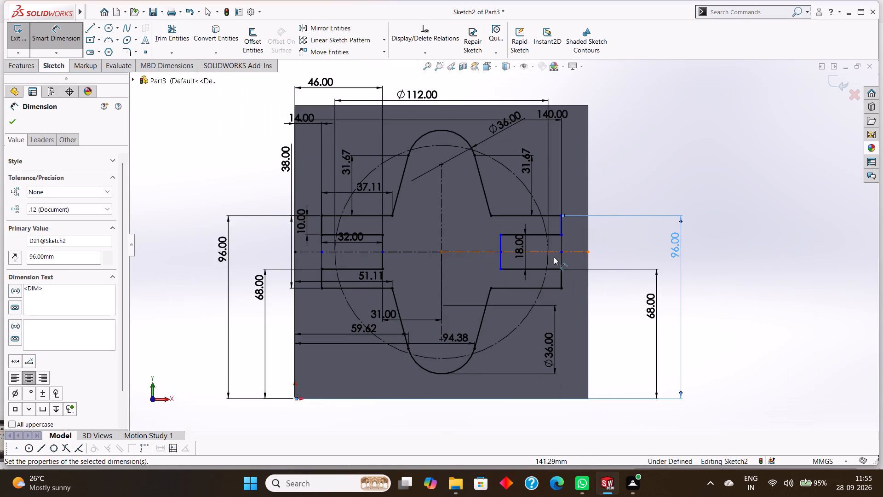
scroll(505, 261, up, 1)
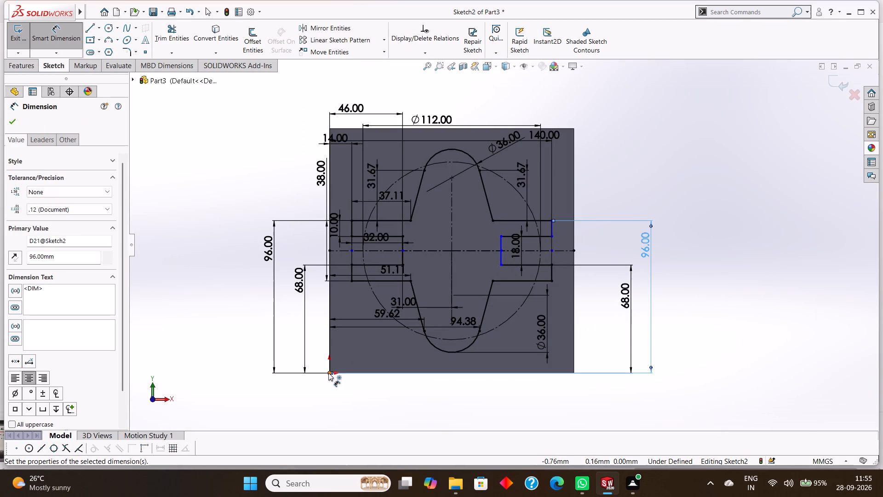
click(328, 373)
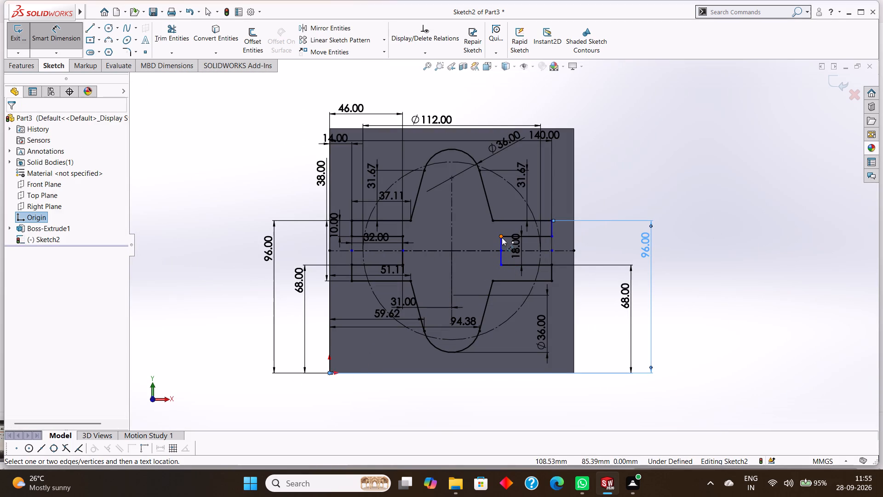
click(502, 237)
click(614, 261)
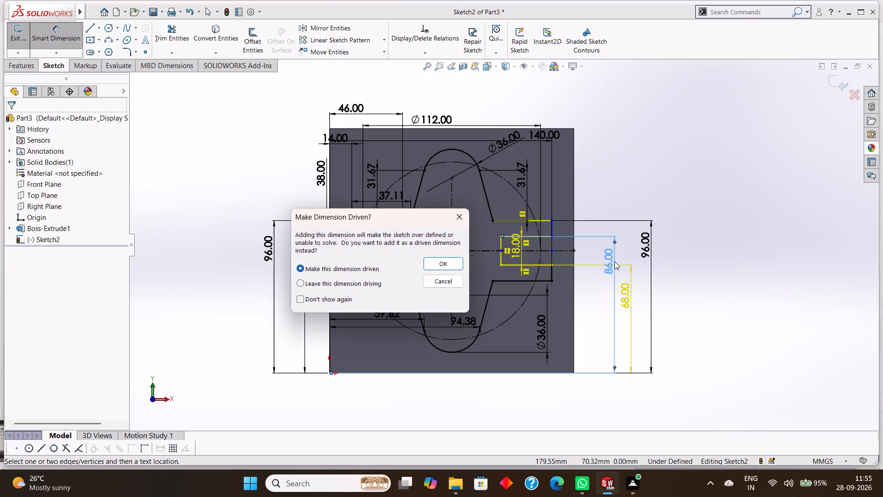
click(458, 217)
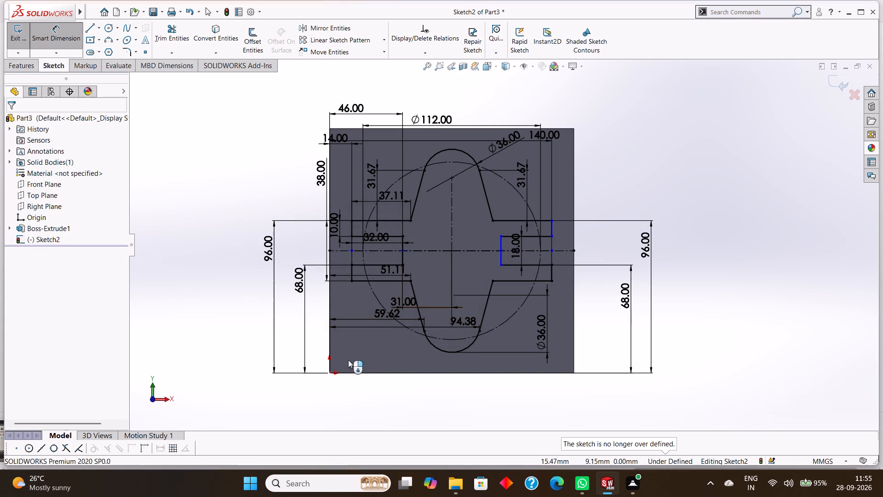
Dimension the horizontal distance from the origin to the right slot's lower inner corner, keeping the drawn value.
click(331, 372)
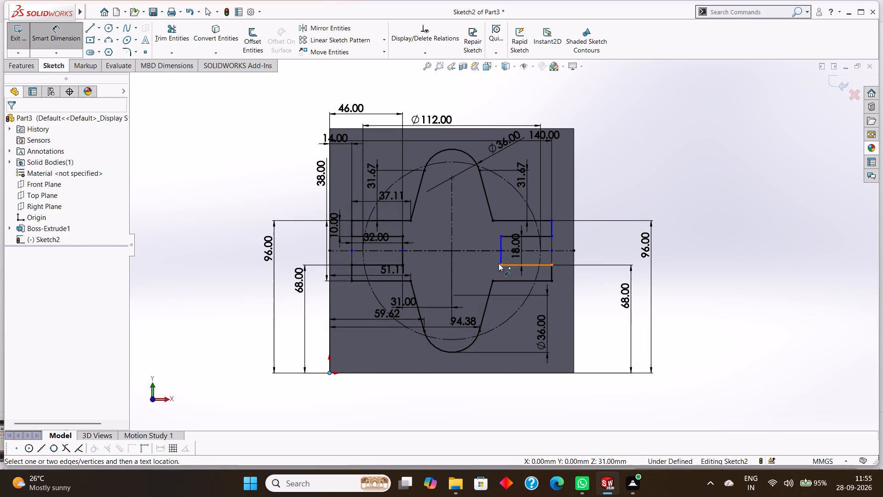
click(499, 263)
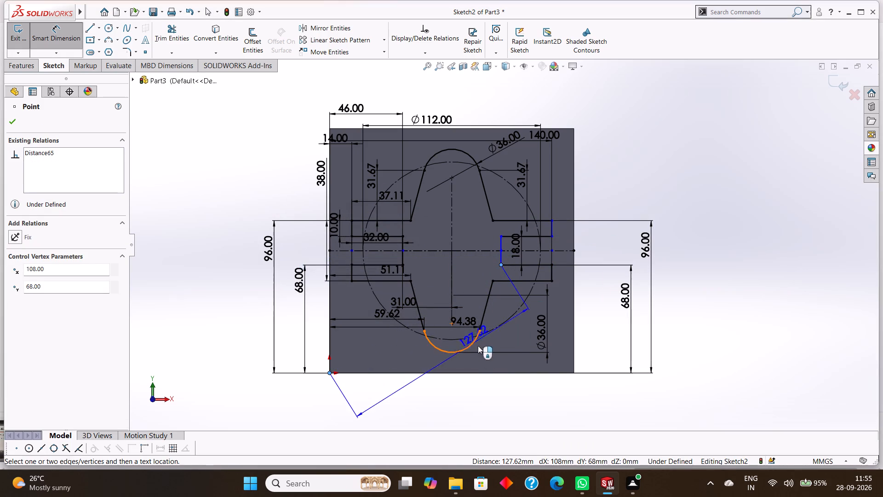
click(482, 93)
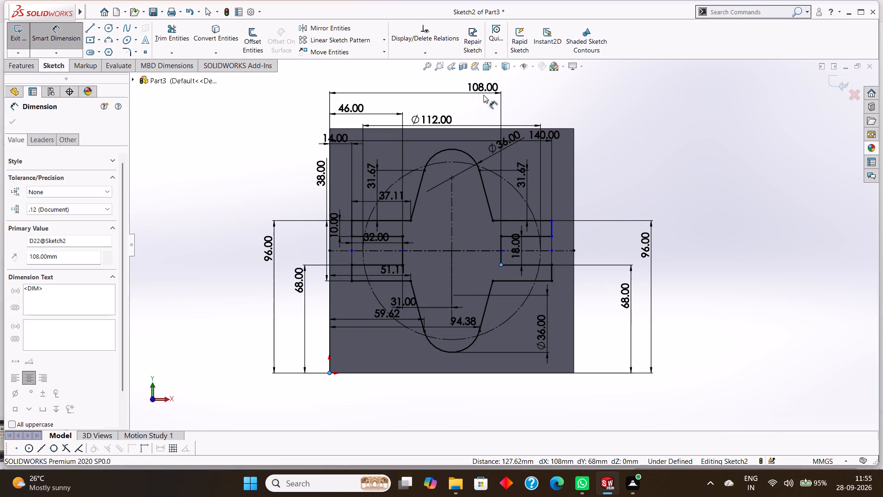
click(445, 78)
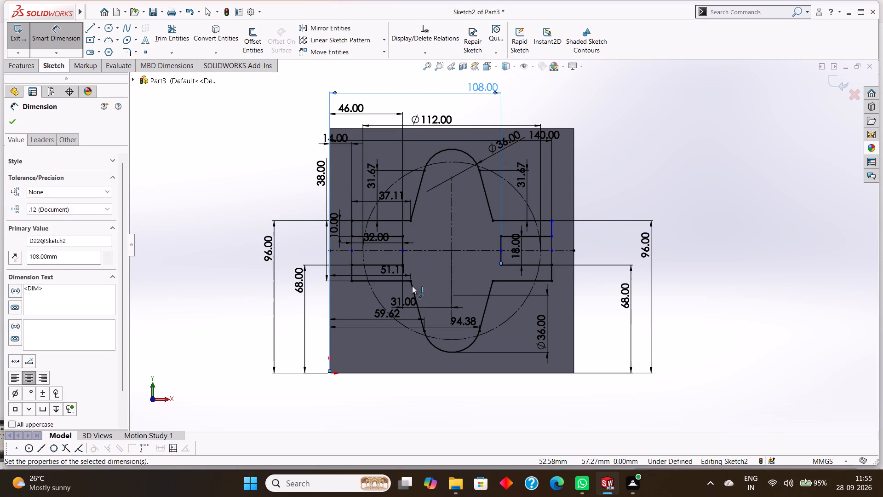
Dimension the horizontal distance from the origin to the upper right arm's vertical end edge, keeping the drawn value, and finish dimensioning.
scroll(534, 232, down, 5)
scroll(586, 227, down, 2)
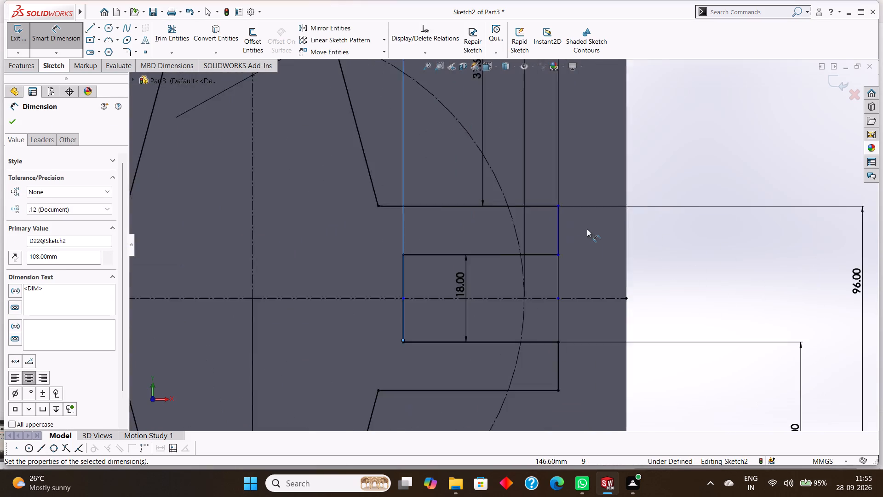
scroll(587, 229, down, 3)
scroll(520, 237, up, 14)
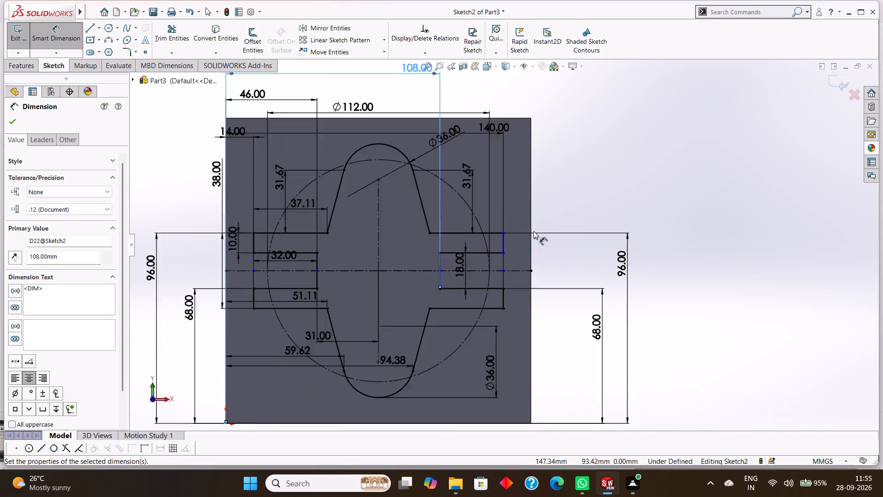
scroll(533, 231, up, 1)
scroll(458, 272, down, 10)
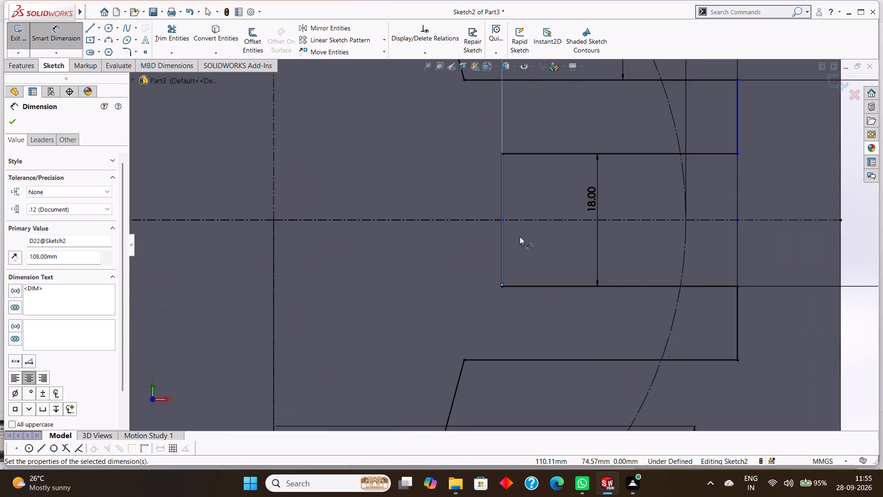
scroll(520, 237, up, 9)
scroll(444, 247, down, 3)
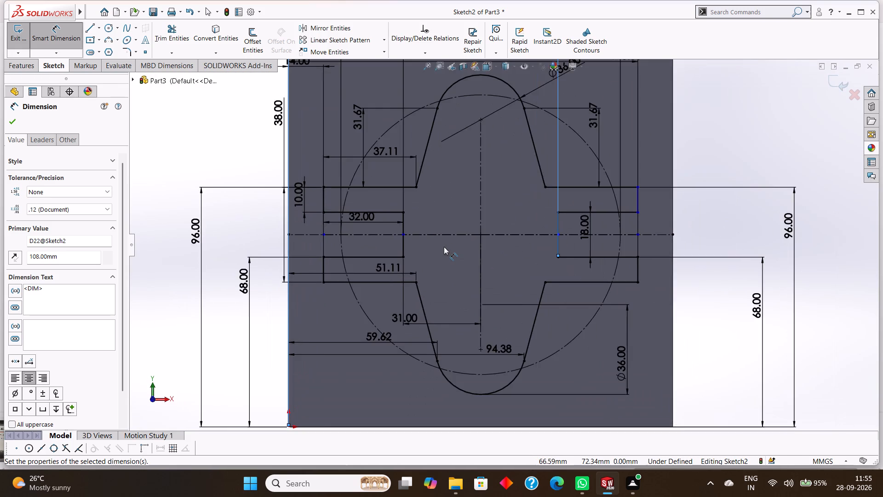
scroll(444, 247, up, 2)
click(355, 373)
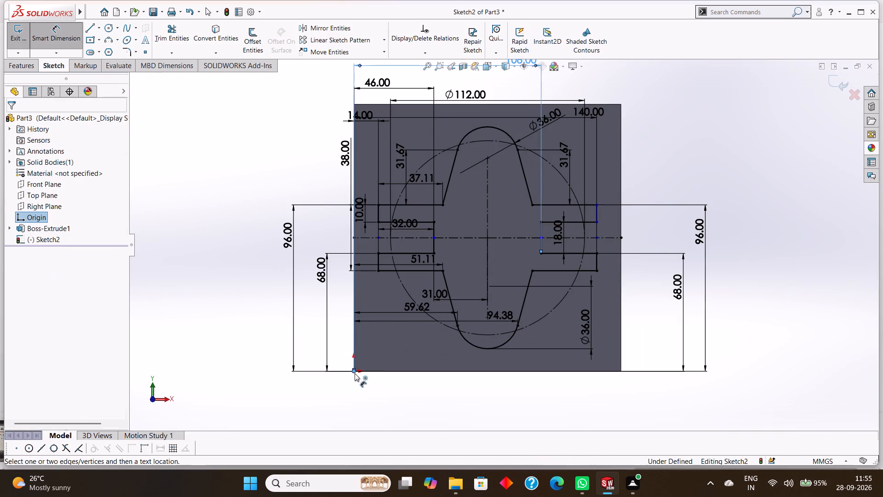
click(597, 210)
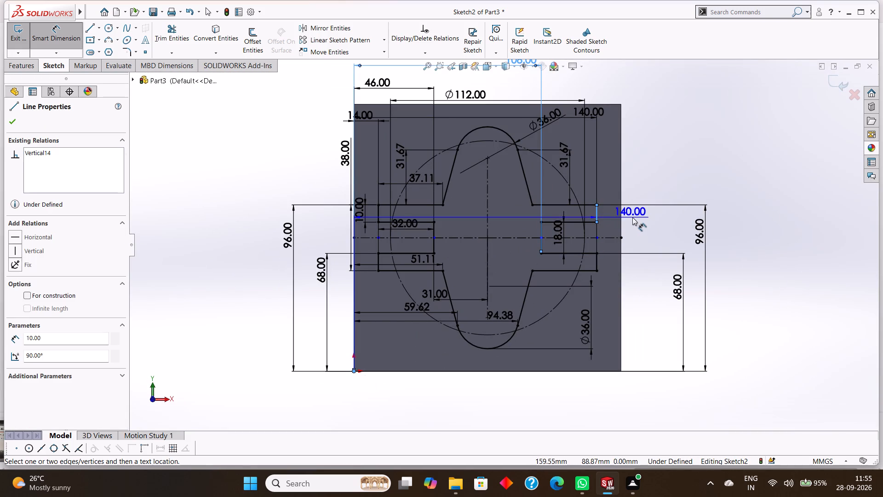
click(594, 181)
click(557, 168)
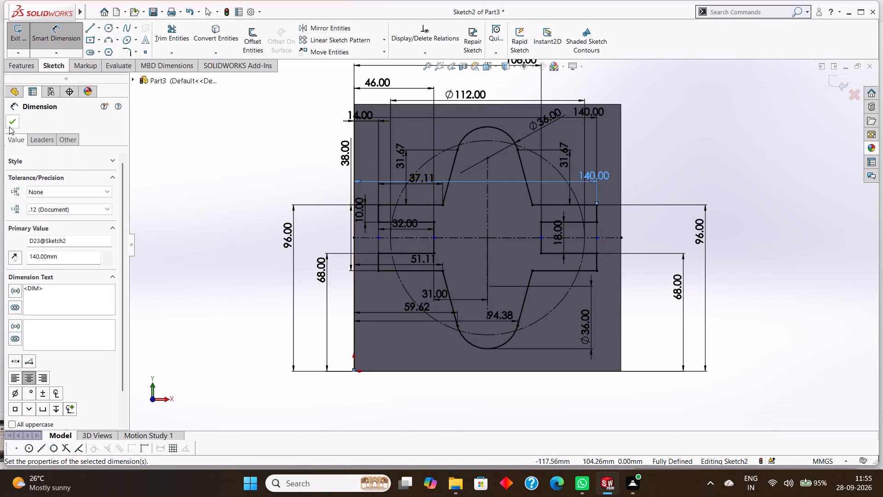
click(9, 124)
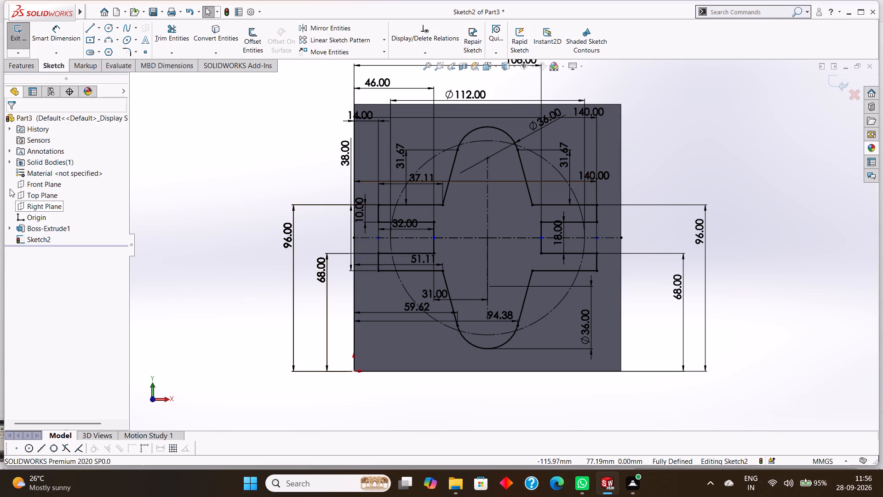
Extrude the tangent-line profile as a merged boss with a blind depth of 31 mm.
click(17, 69)
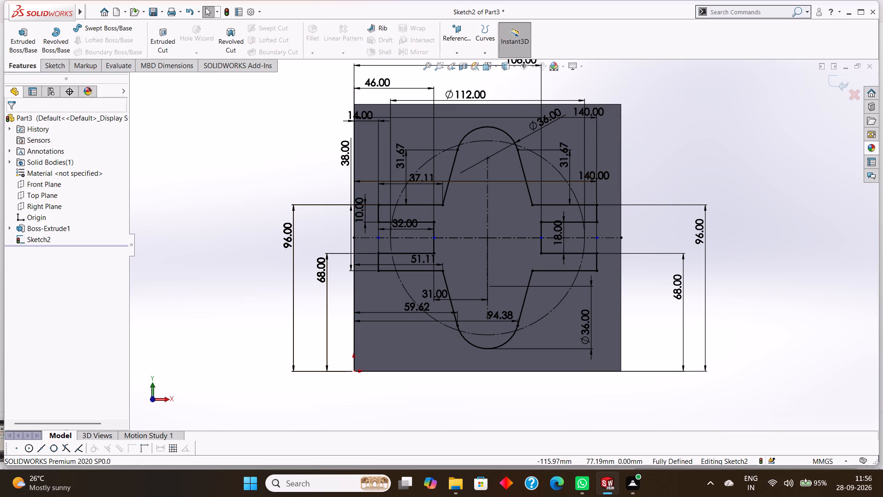
click(22, 48)
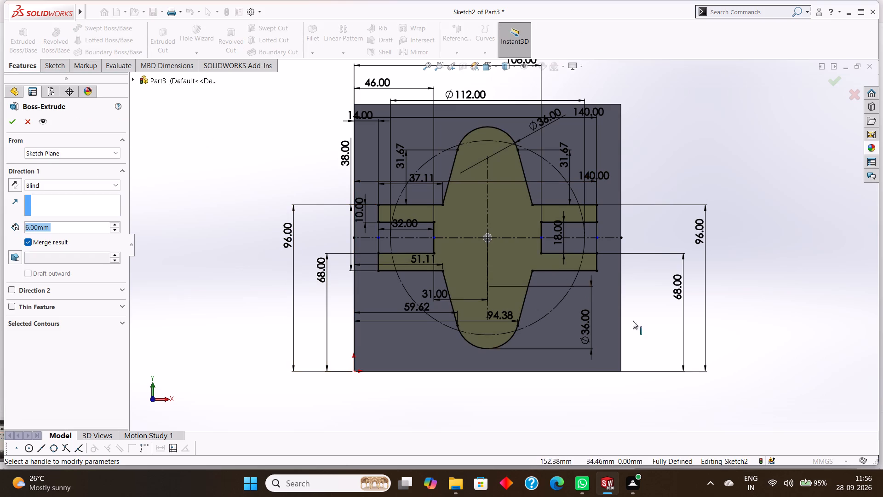
middle_drag(756, 356, 736, 225)
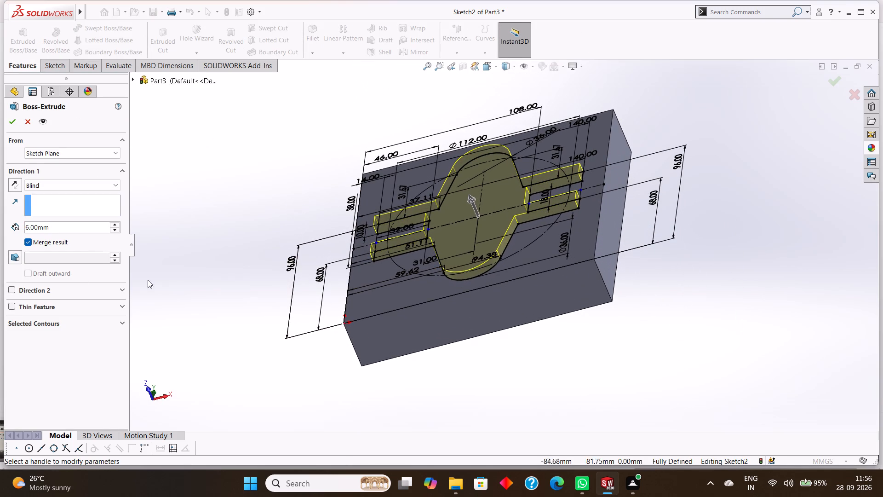
click(55, 225)
drag(69, 225, 0, 214)
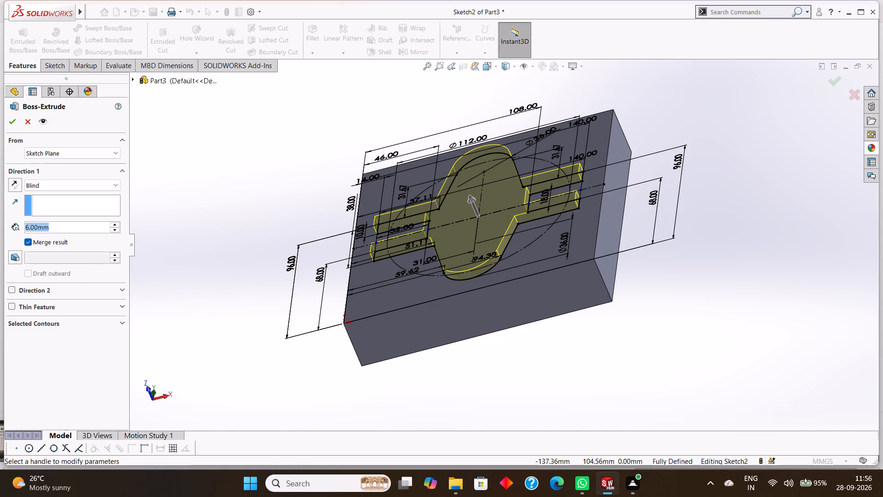
drag(0, 214, 3, 213)
text(31)
key(Return)
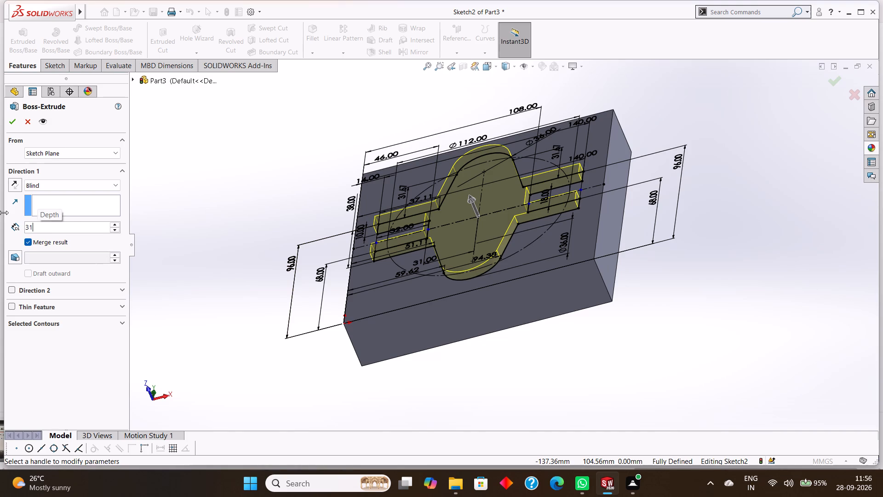
click(12, 119)
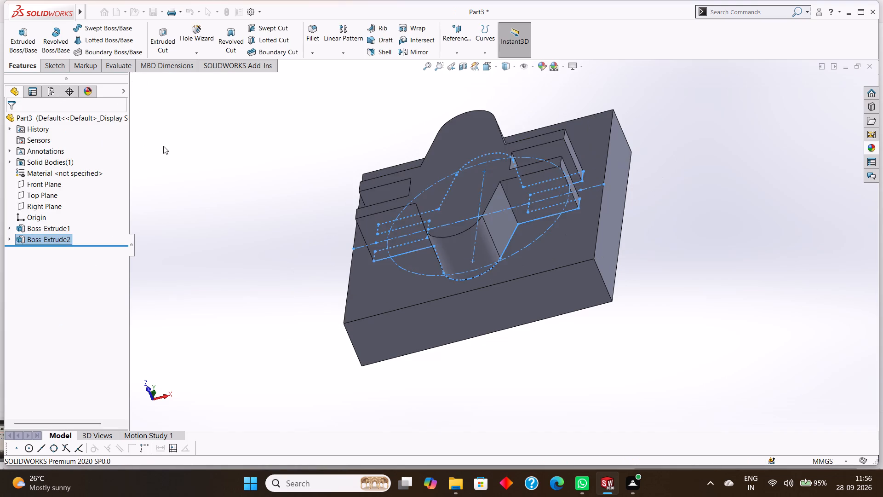
click(163, 146)
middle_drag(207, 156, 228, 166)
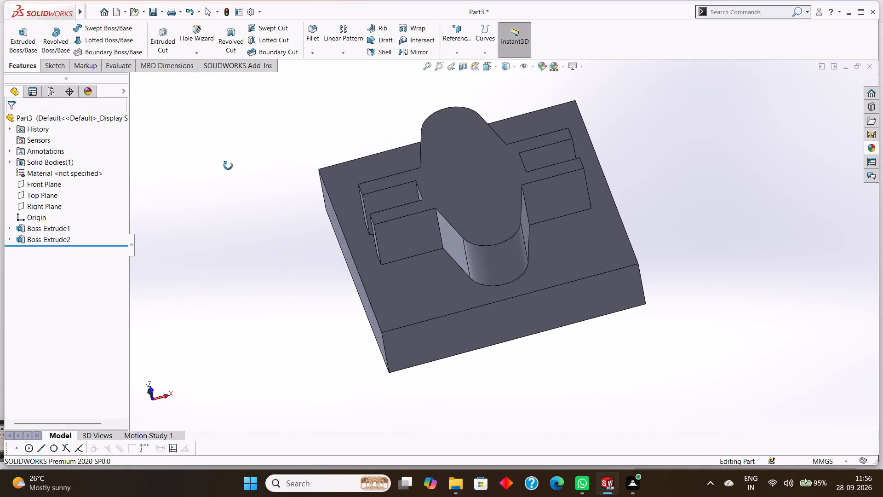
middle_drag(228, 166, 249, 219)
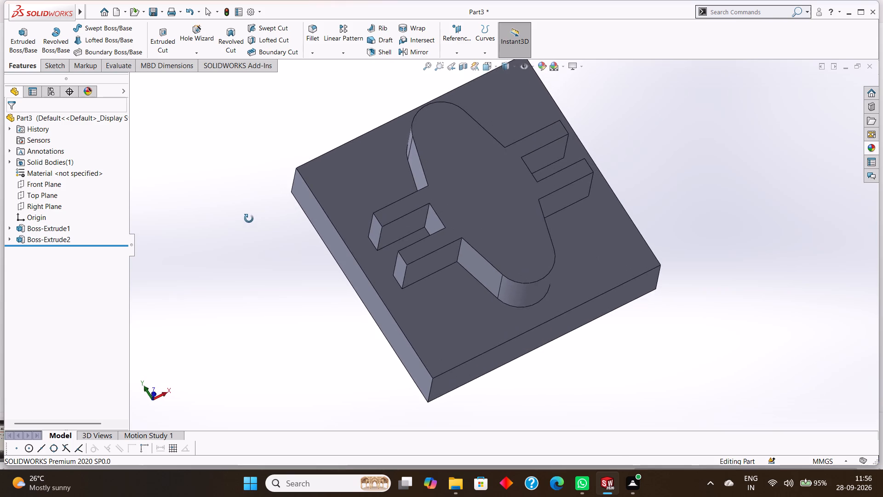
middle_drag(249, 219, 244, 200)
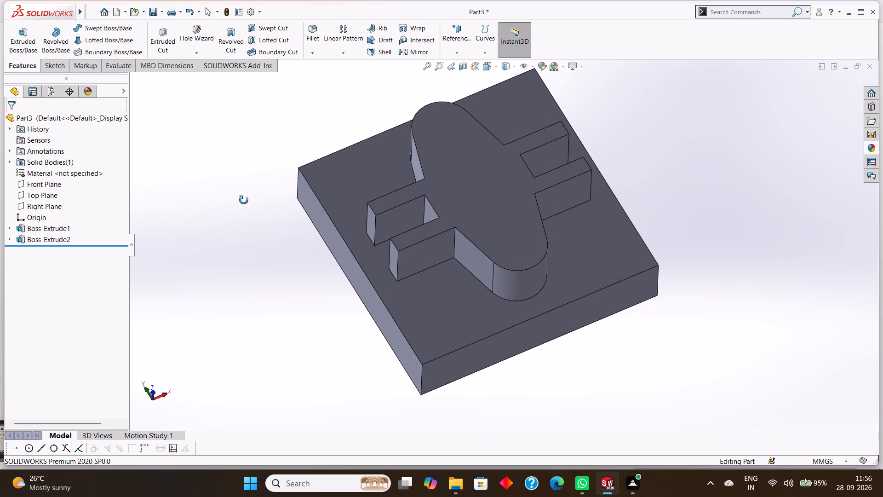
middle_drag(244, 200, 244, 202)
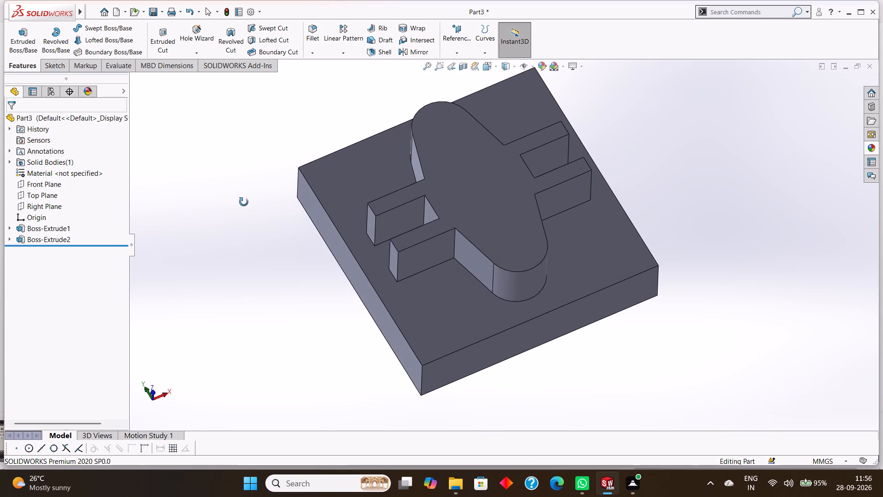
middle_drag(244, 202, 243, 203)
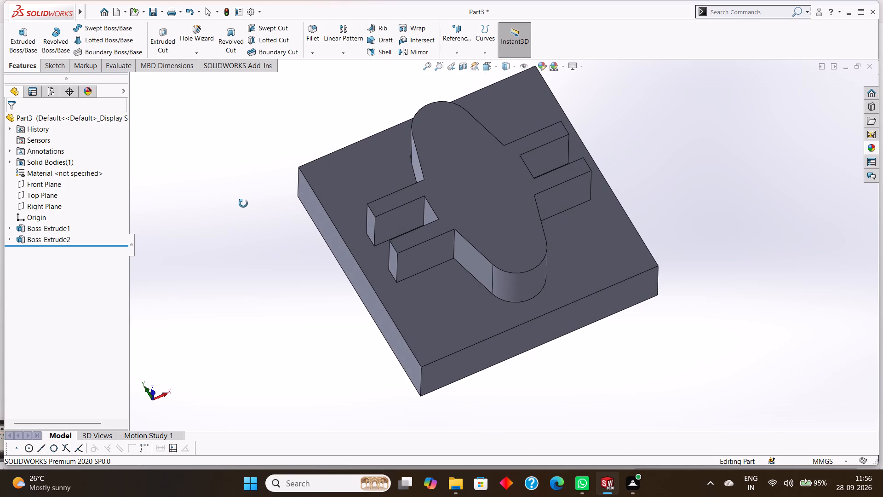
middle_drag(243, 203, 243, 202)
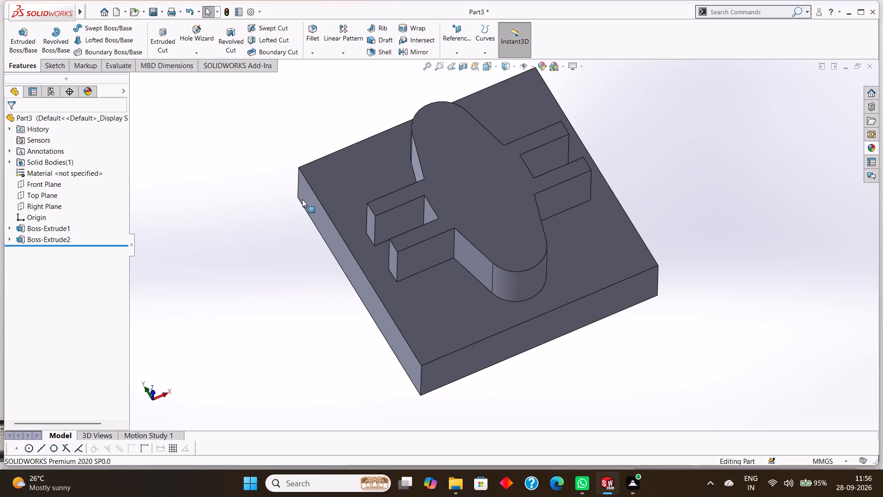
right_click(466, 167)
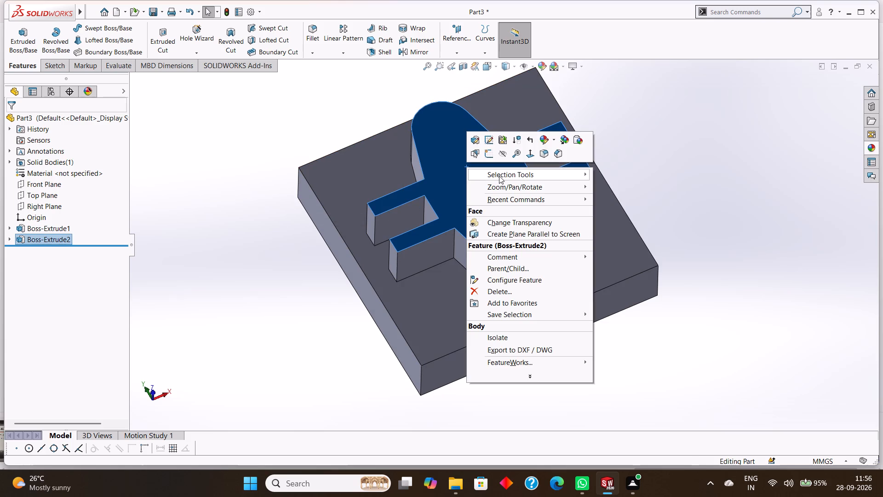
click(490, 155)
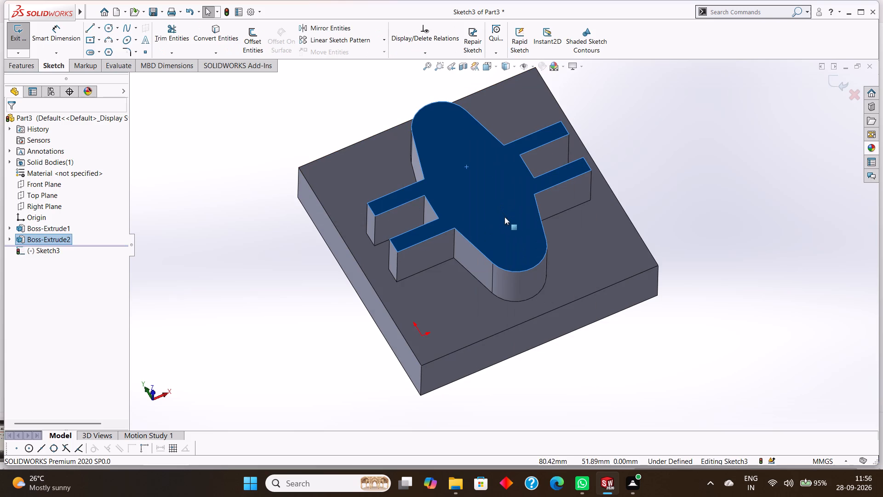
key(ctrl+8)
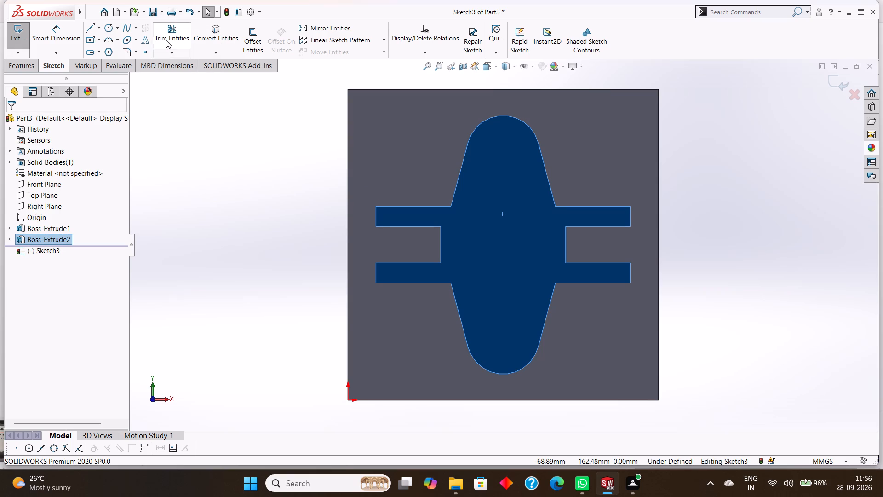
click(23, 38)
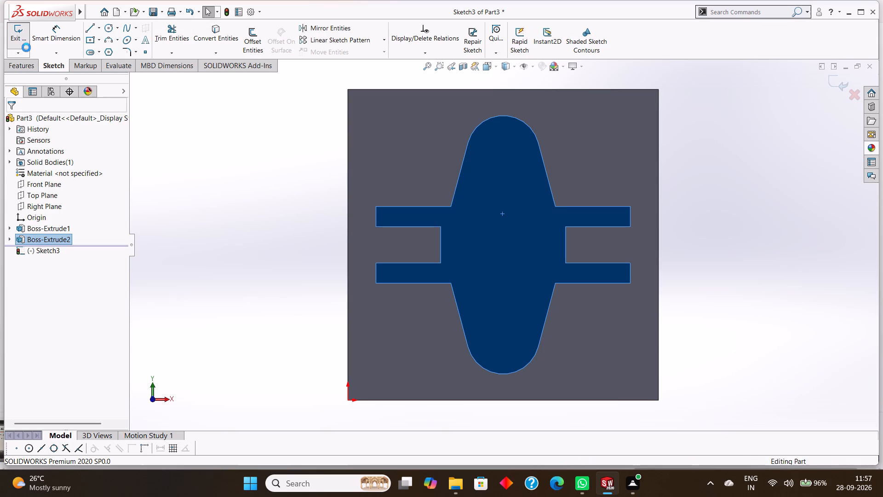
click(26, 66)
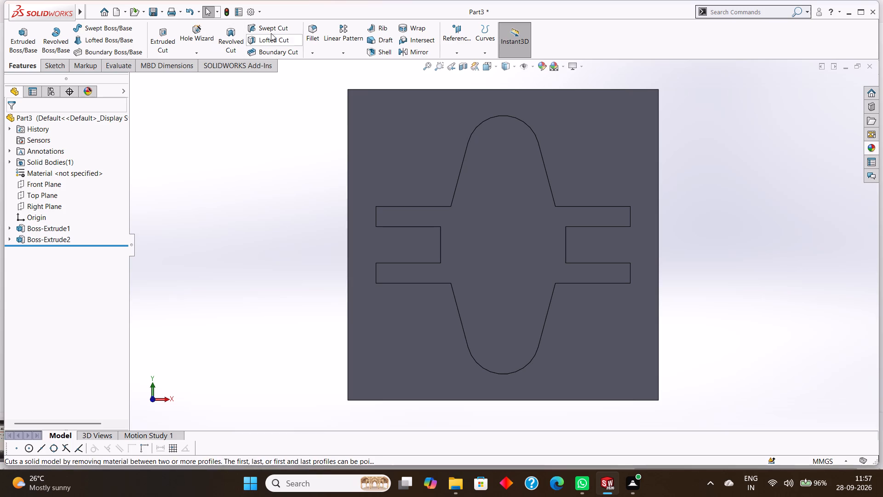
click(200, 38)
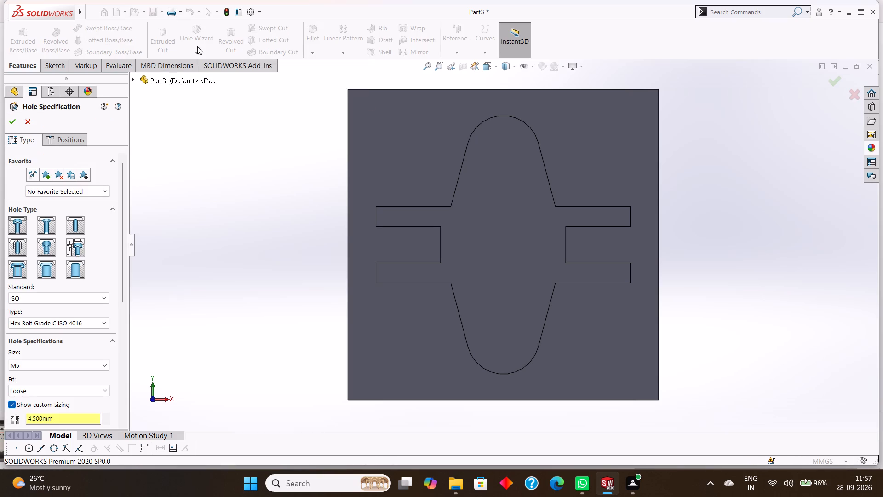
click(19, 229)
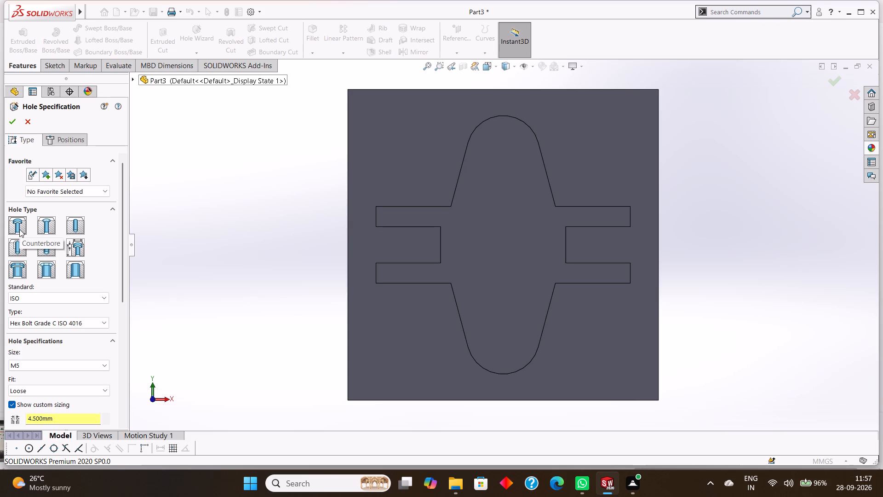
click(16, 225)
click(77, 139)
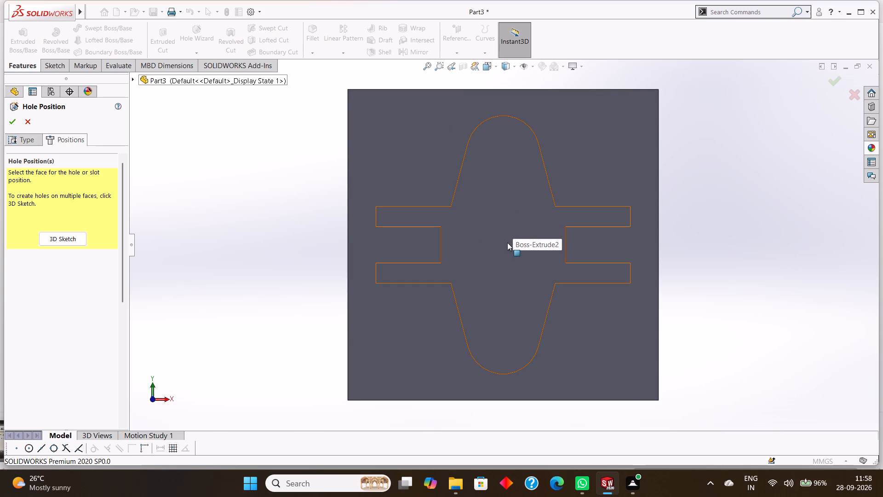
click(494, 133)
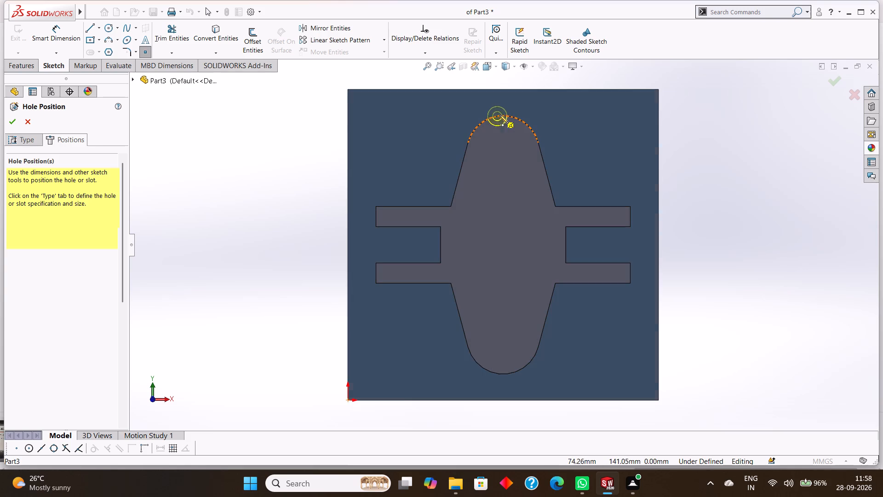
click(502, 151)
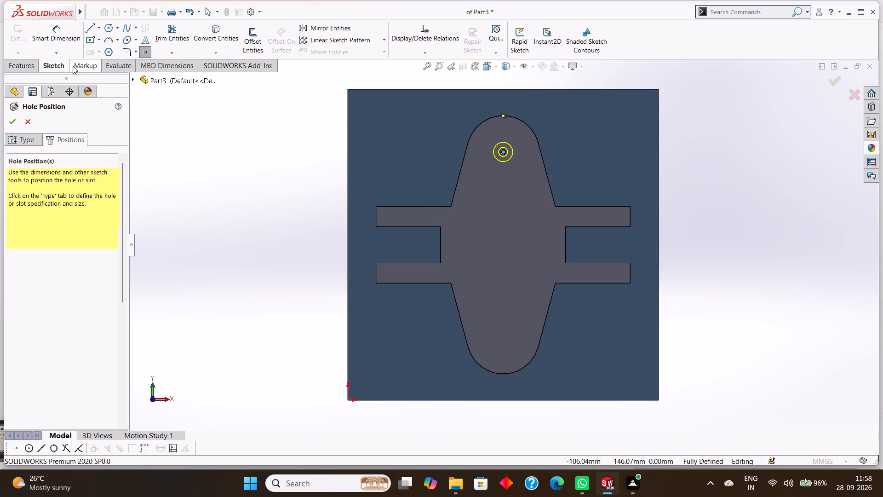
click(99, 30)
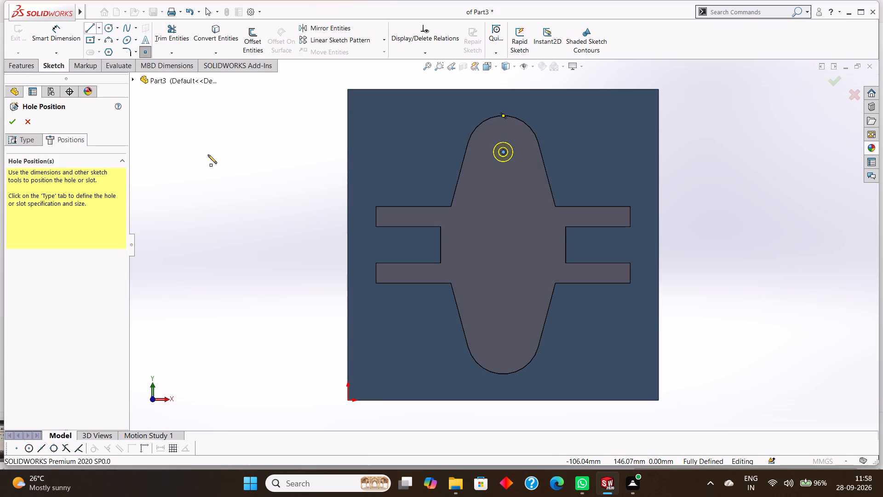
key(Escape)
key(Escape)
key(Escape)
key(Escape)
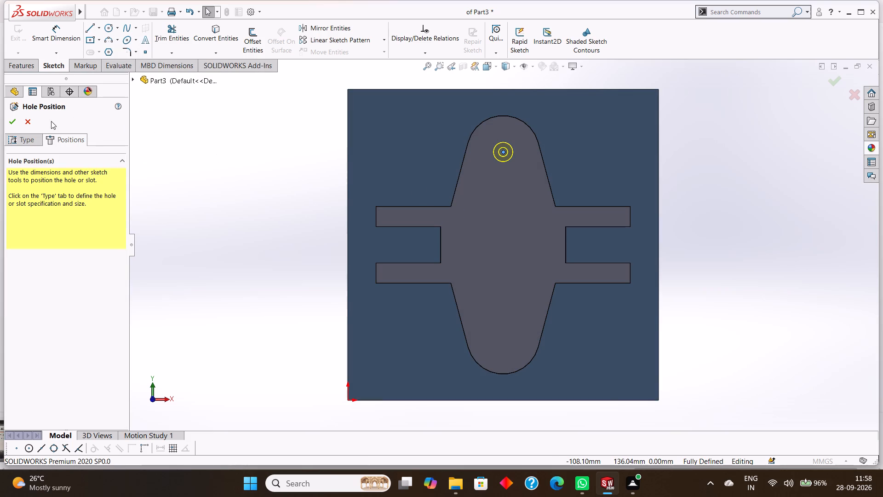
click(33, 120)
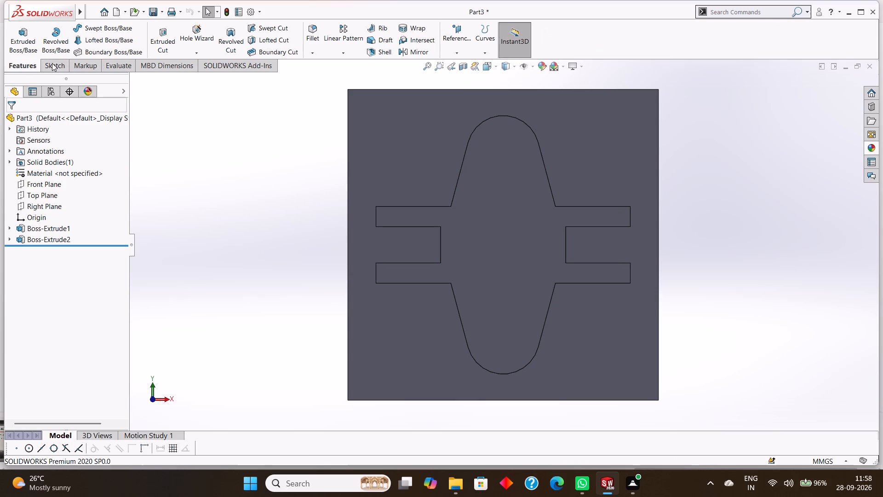
Sketch a horizontal centerline on the raised profile's top face, joining the midpoints of the two slots' inner edges.
right_click(493, 151)
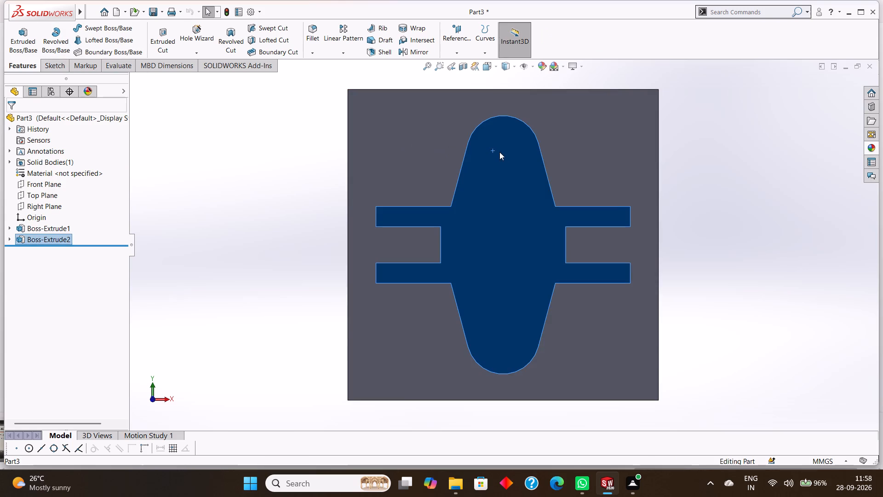
click(515, 140)
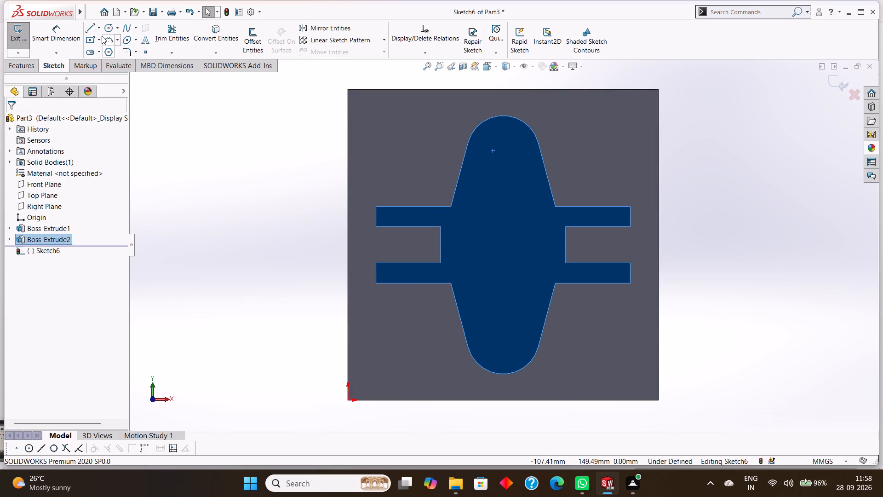
click(100, 28)
click(114, 52)
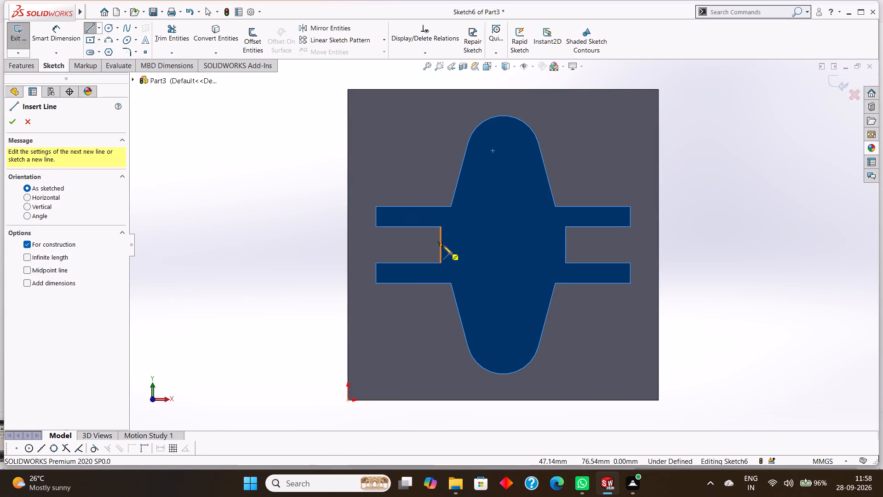
click(441, 243)
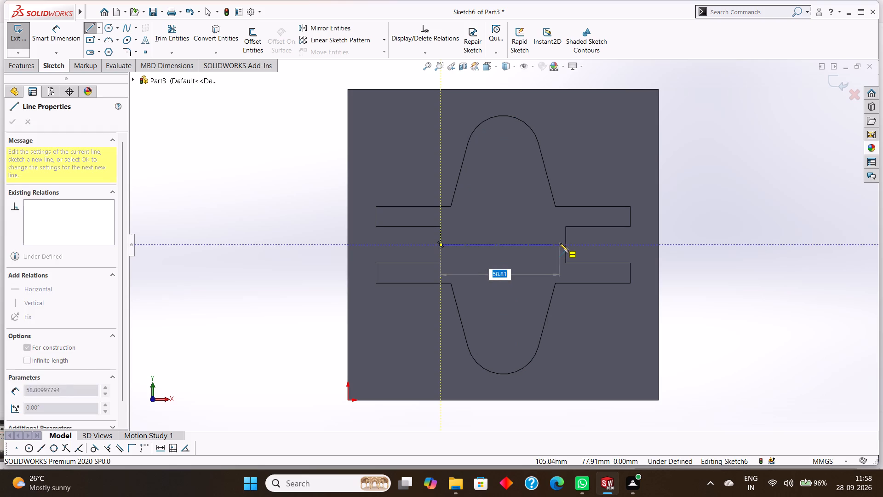
click(566, 246)
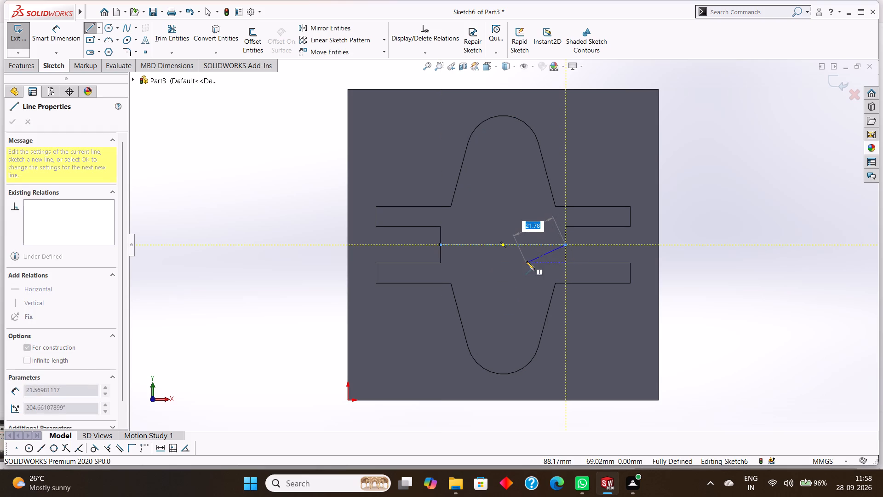
right_click(526, 261)
click(548, 268)
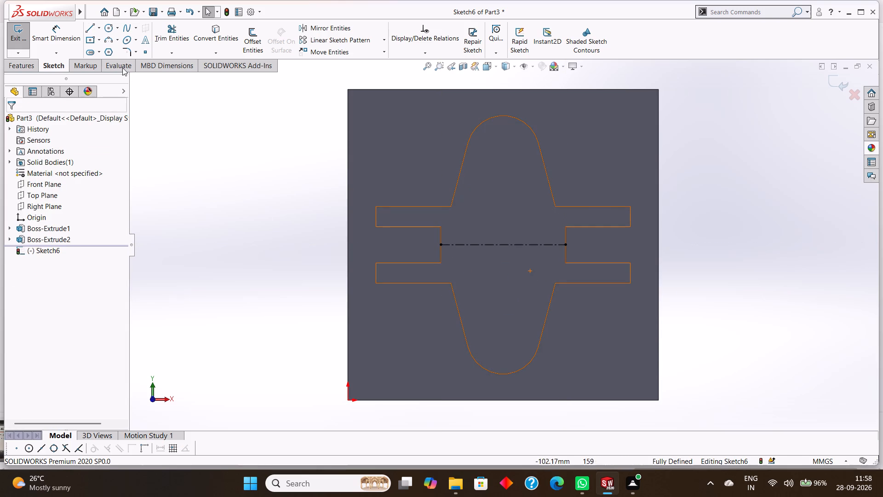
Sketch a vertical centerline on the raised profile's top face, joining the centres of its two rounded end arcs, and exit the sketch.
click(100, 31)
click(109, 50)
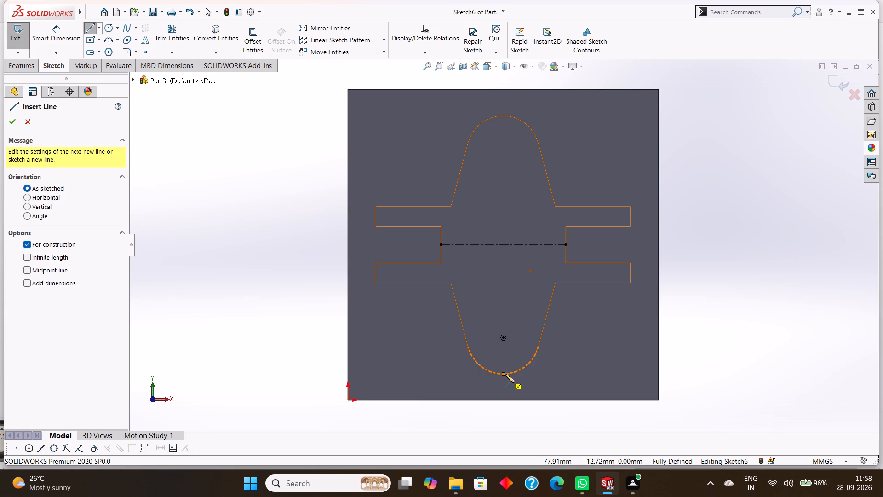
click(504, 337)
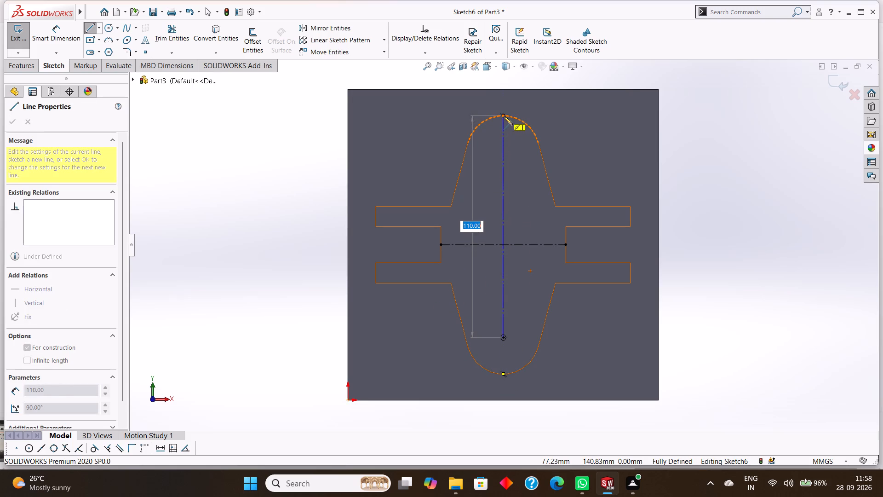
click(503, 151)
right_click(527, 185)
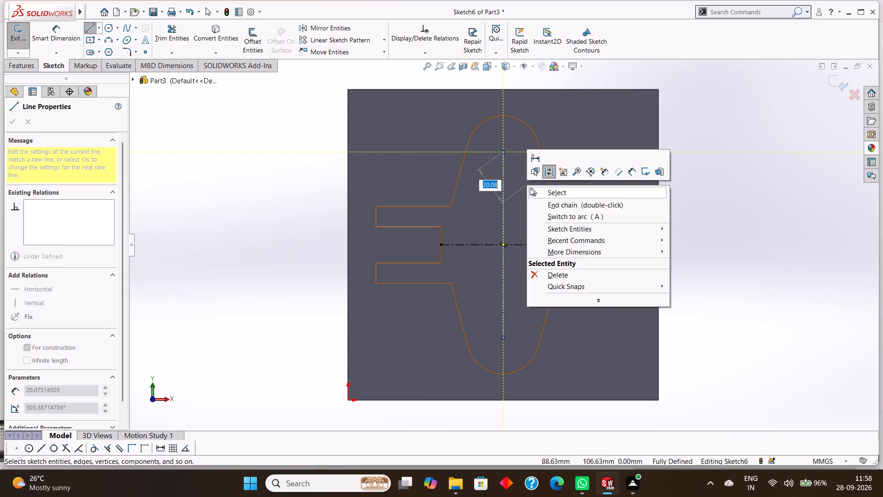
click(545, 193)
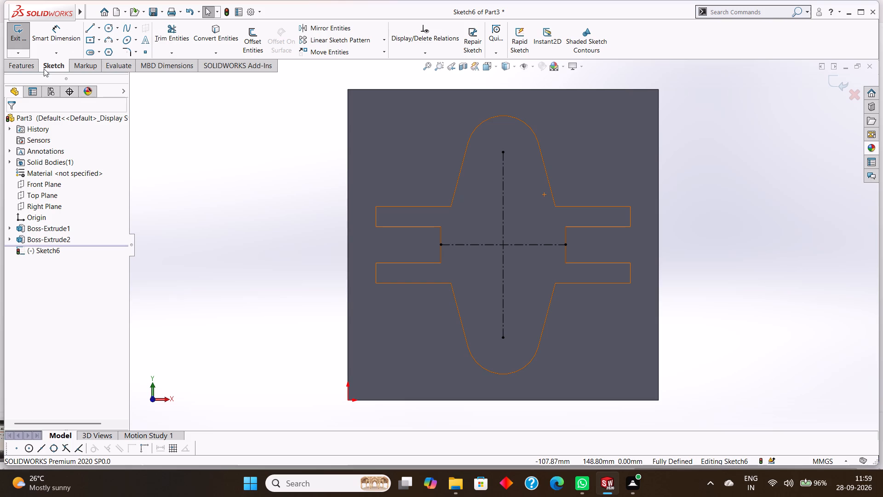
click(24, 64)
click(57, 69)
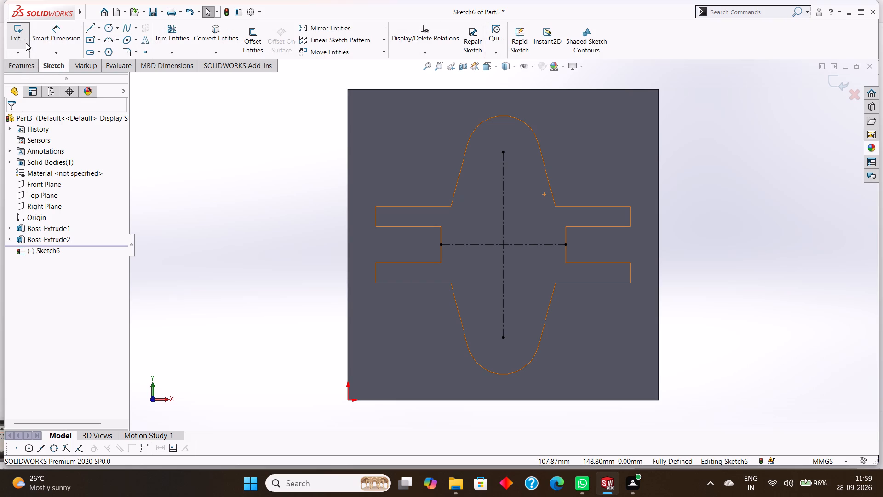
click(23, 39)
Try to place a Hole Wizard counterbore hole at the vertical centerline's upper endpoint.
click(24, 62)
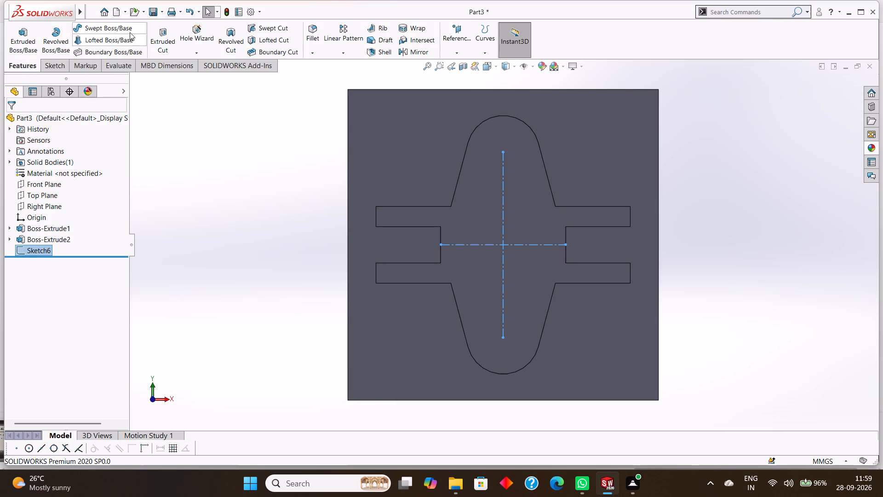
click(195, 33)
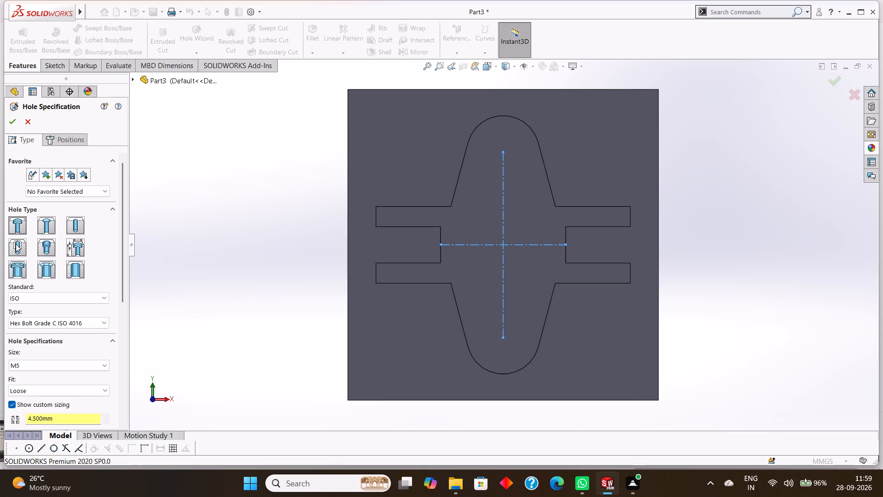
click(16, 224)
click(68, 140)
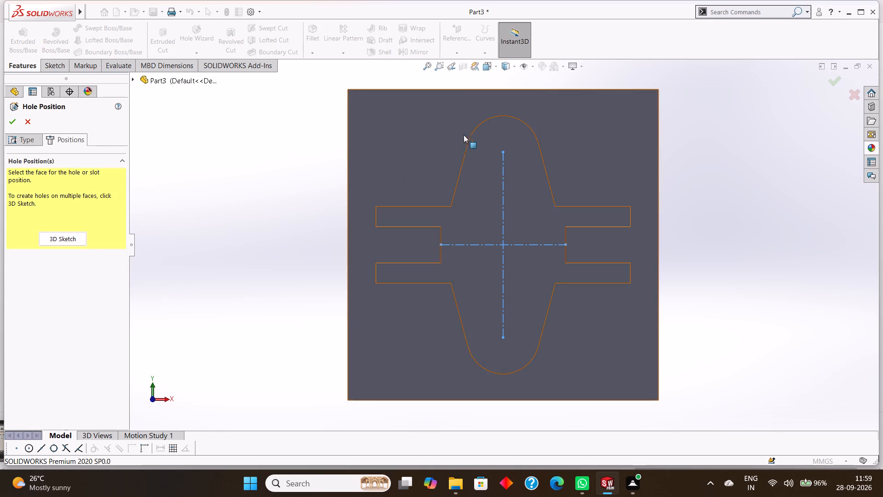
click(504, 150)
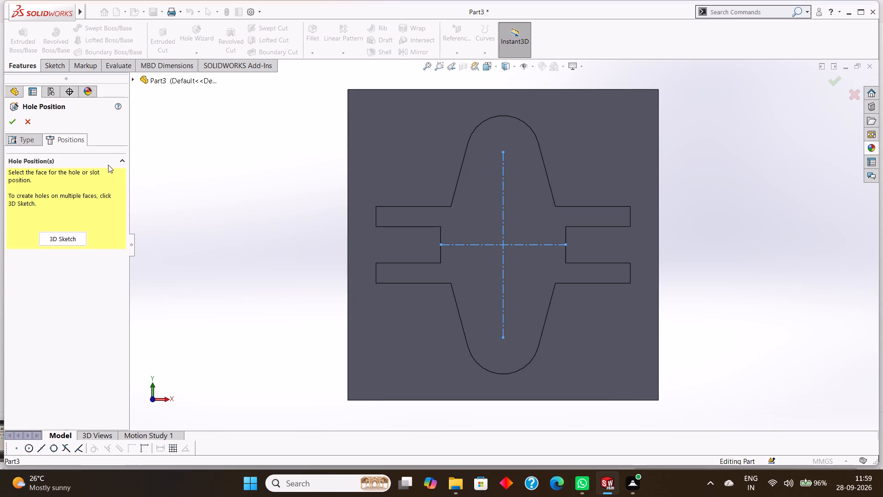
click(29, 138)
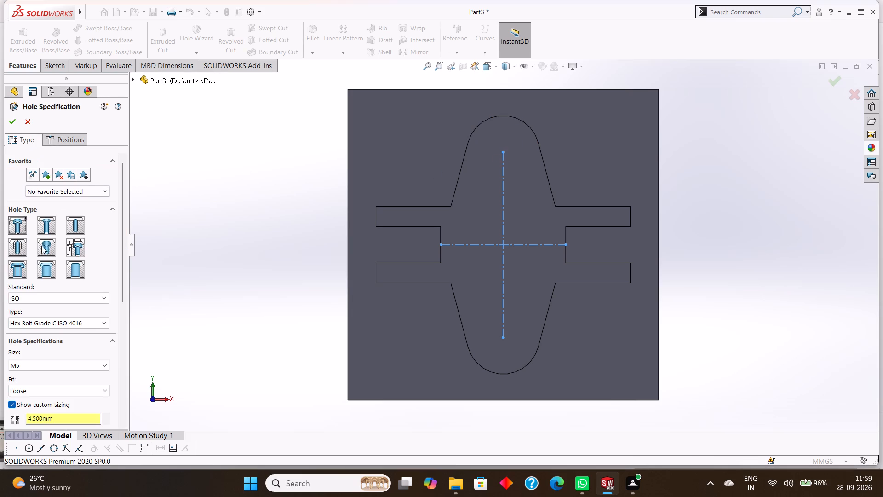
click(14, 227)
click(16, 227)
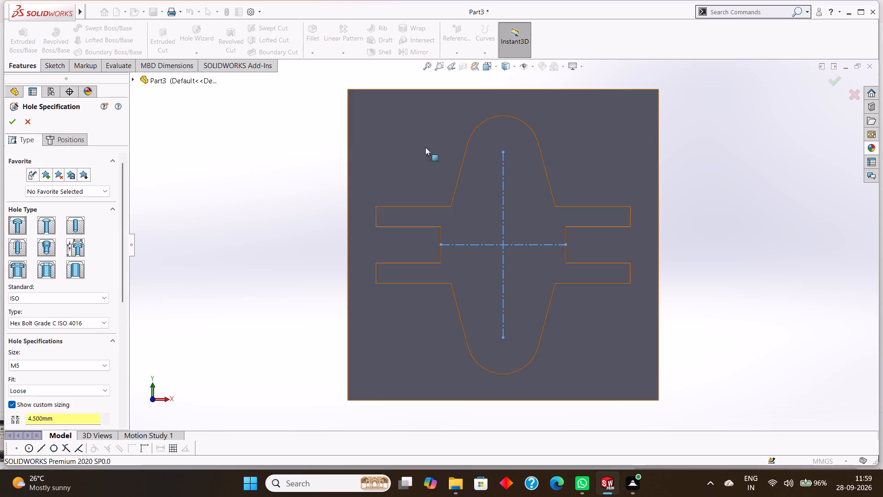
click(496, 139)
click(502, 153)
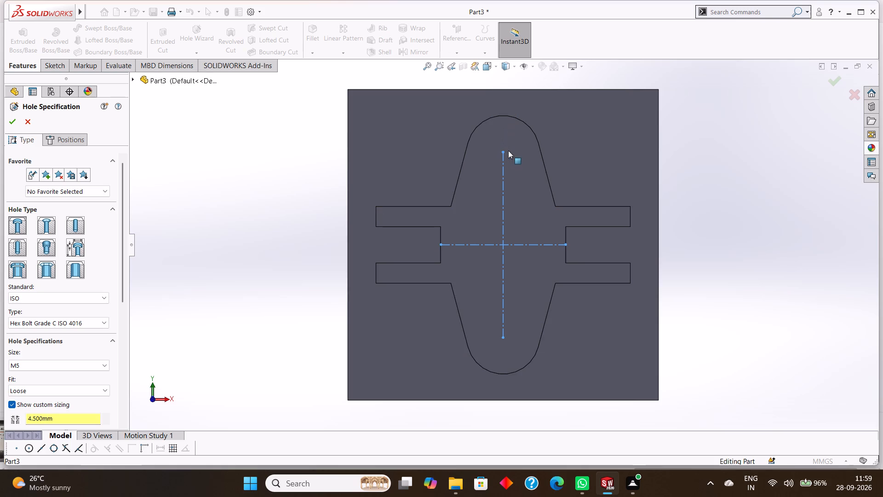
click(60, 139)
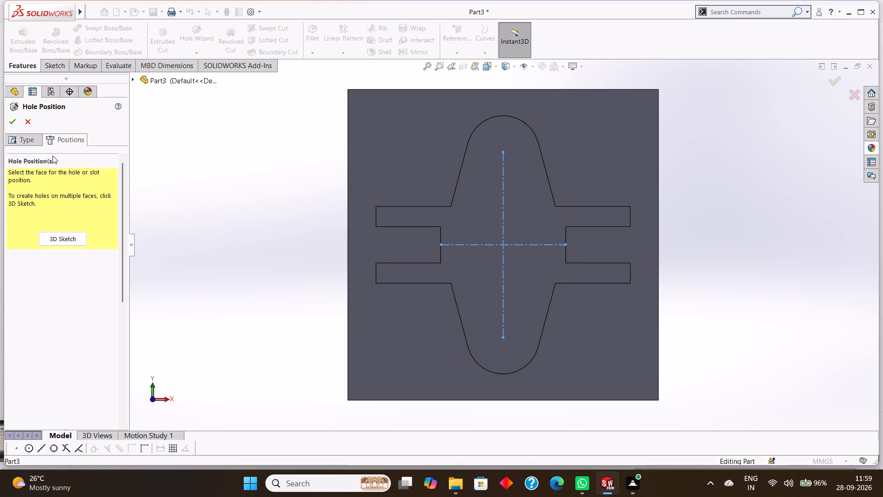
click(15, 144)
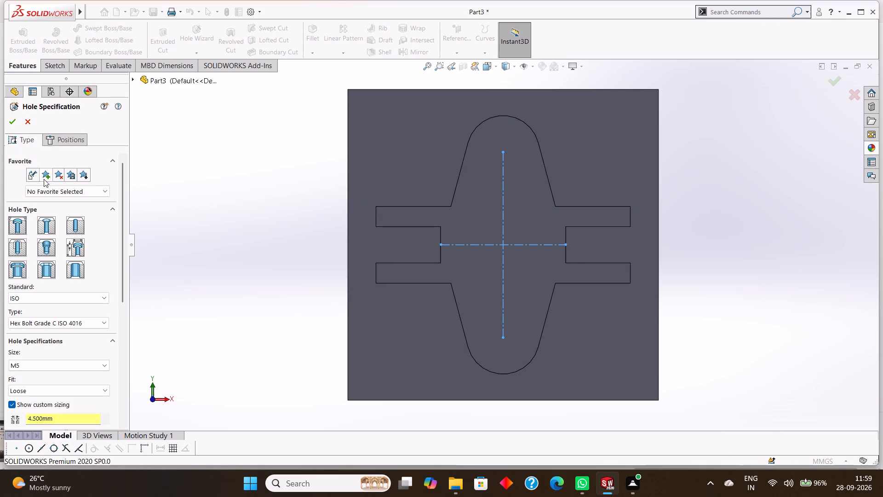
Set the Hole Wizard's ISO counterbore size to M20 for a Hex Bolt Grade C, and leave the command without placing a hole.
double_click(13, 222)
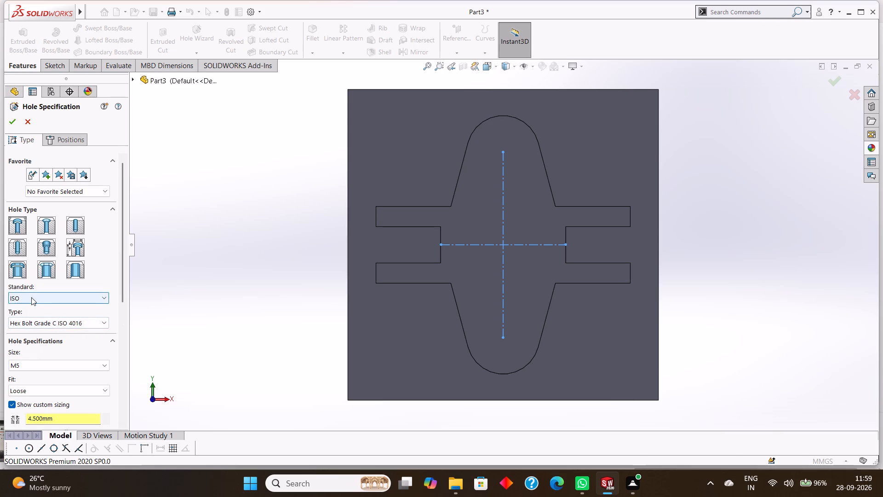
click(33, 364)
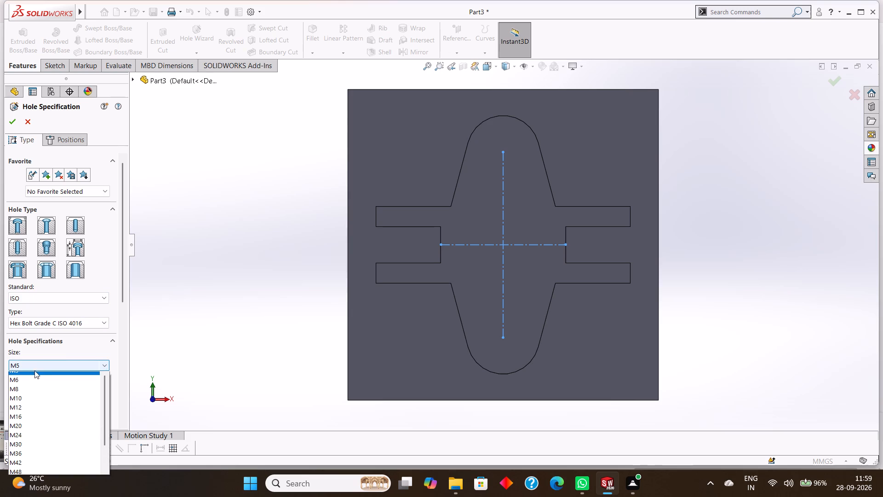
click(28, 430)
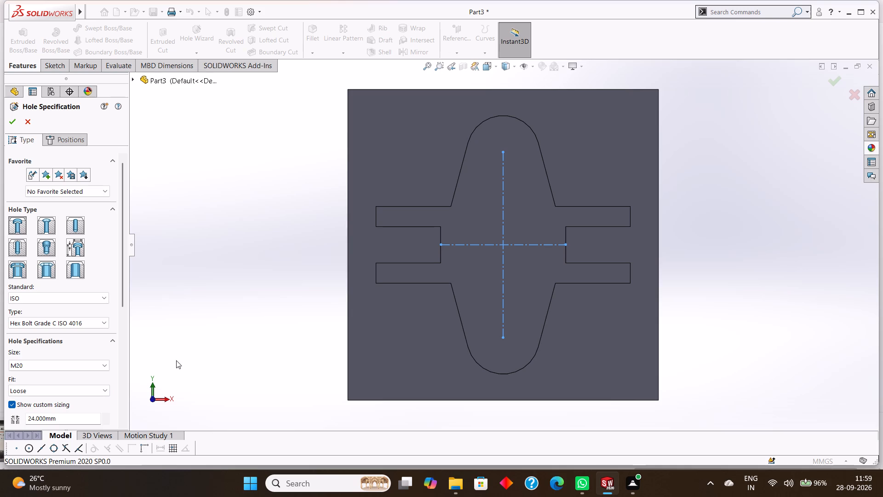
drag(120, 254, 122, 296)
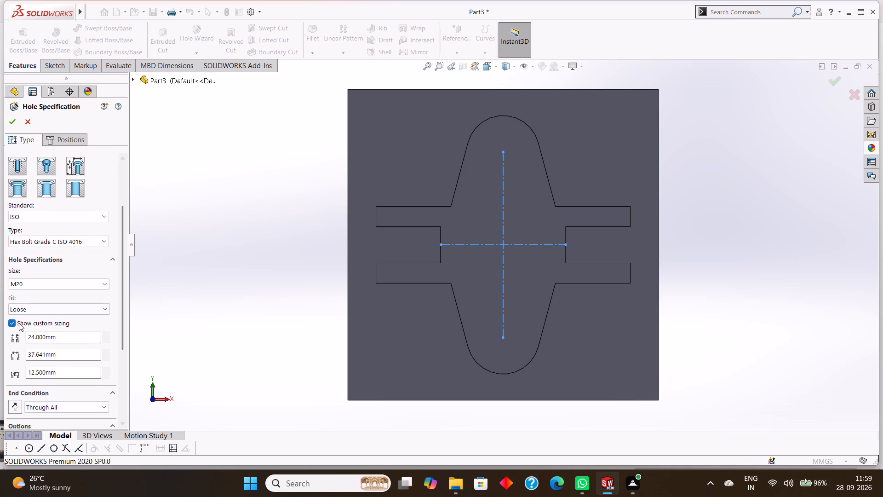
click(13, 323)
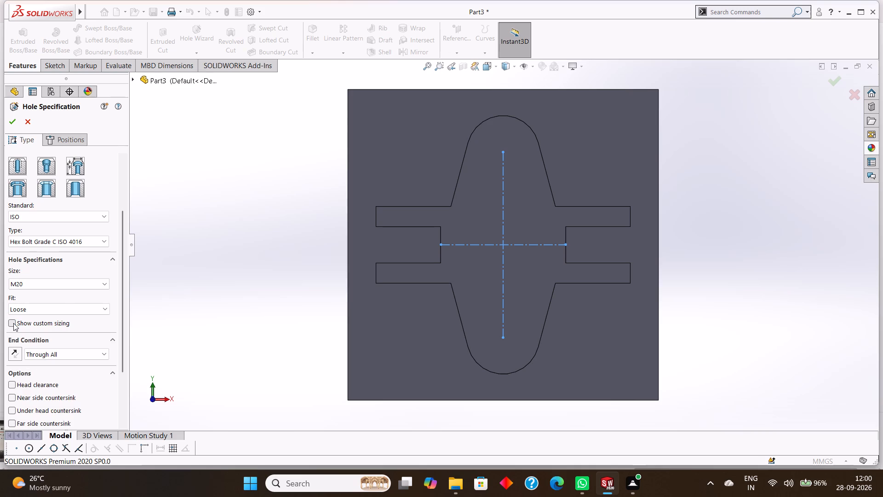
click(13, 323)
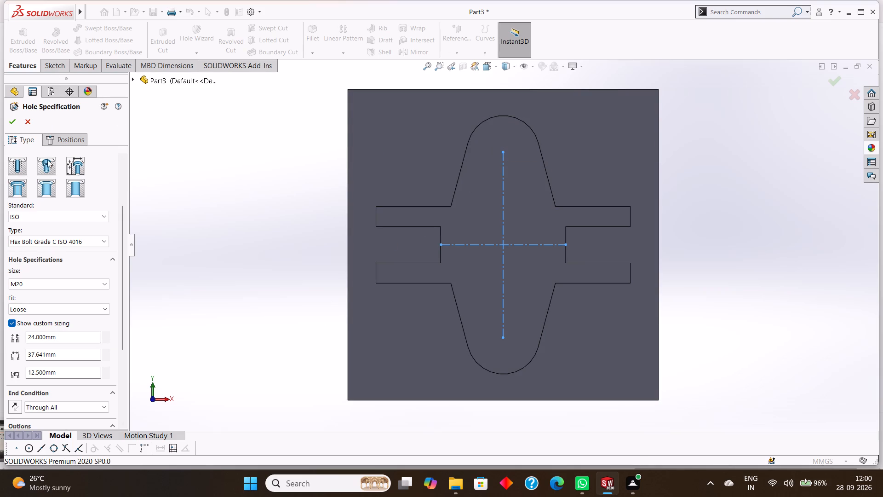
click(22, 162)
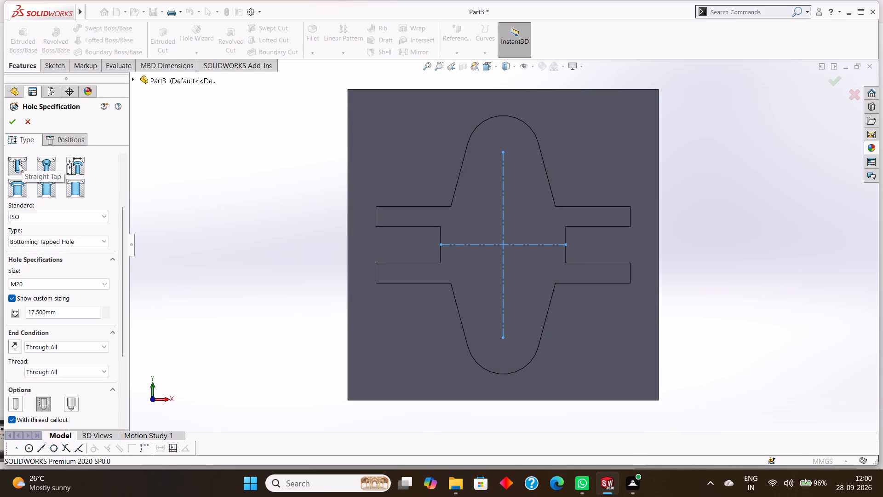
scroll(41, 167, up, 1)
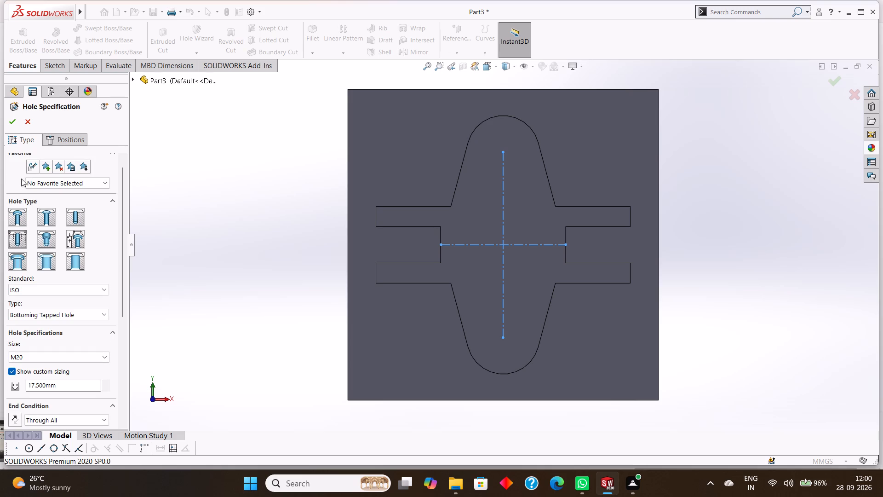
click(19, 214)
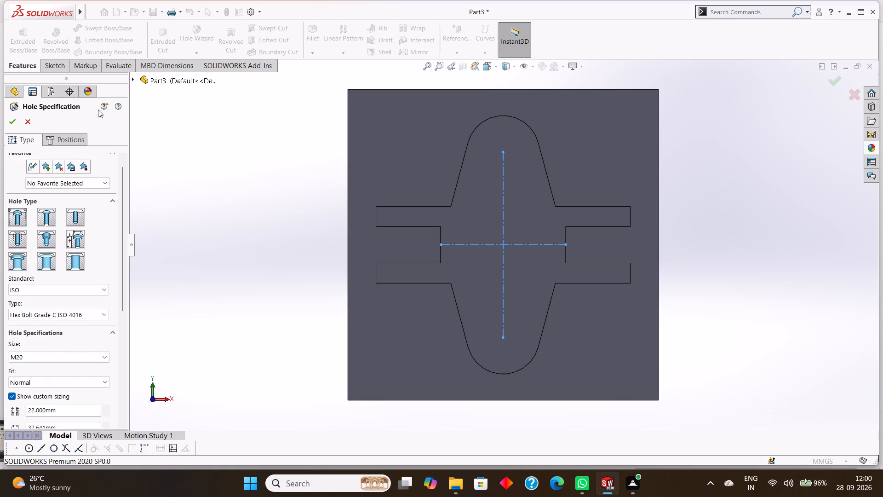
click(61, 136)
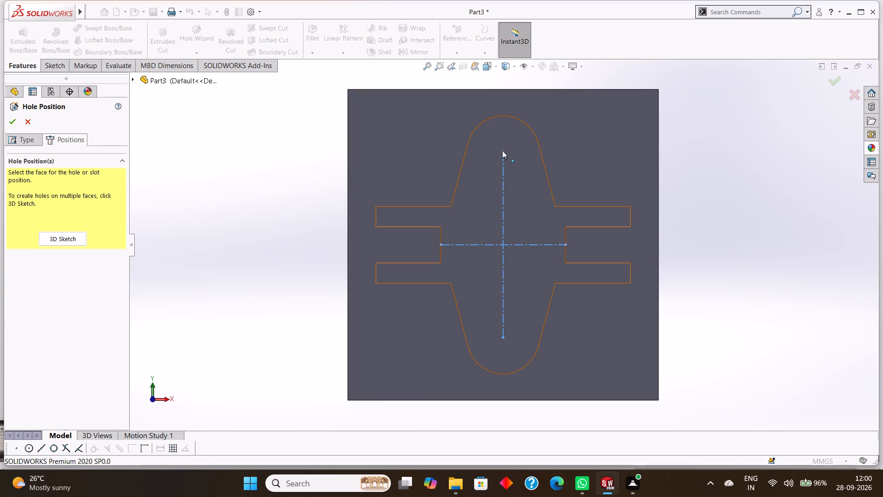
key(Escape)
key(Escape)
Delete the centerline sketch on the raised profile's top face.
right_click(502, 178)
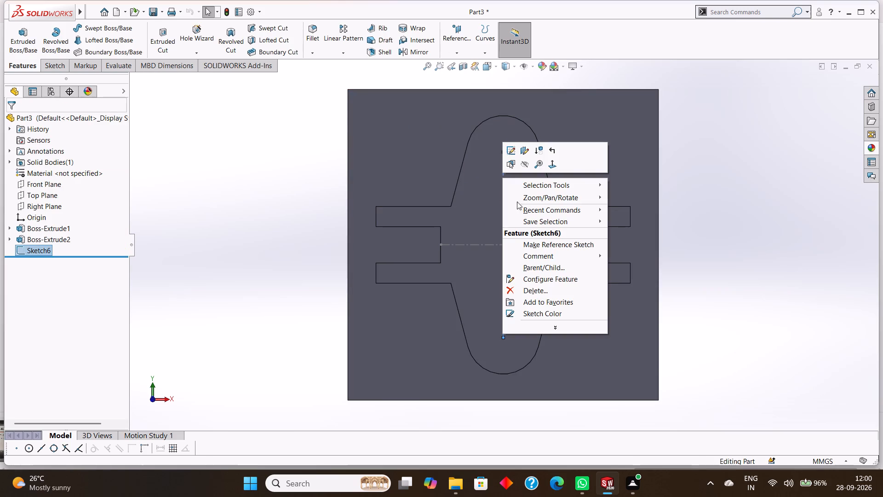
click(523, 289)
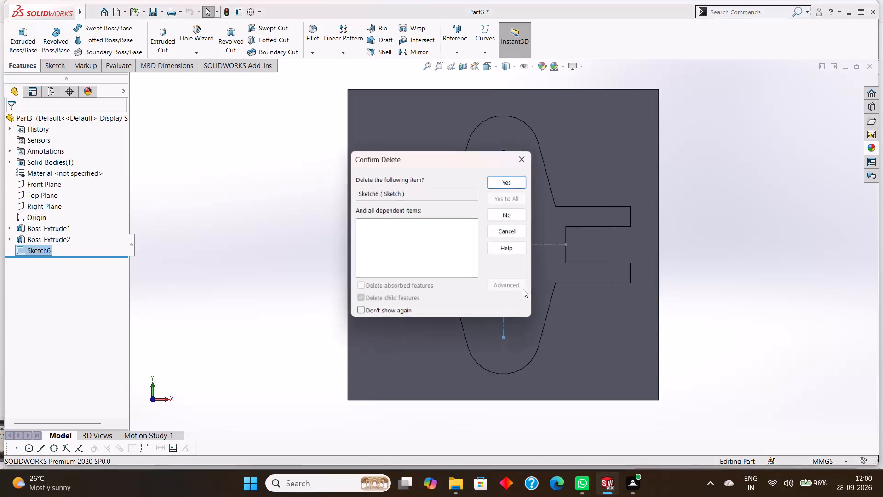
click(510, 177)
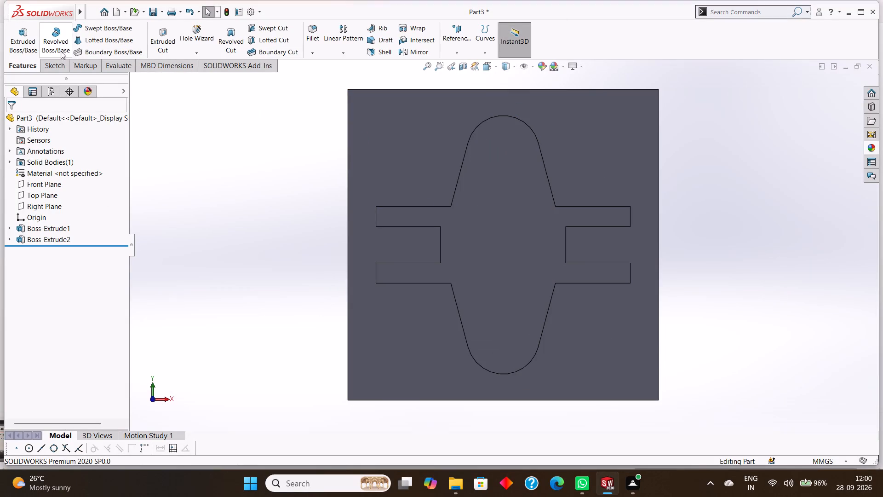
Start an ISO M20 Hole Wizard counterbore and place two holes on the raised profile's top face, at its two rounded end arcs' centres.
click(48, 64)
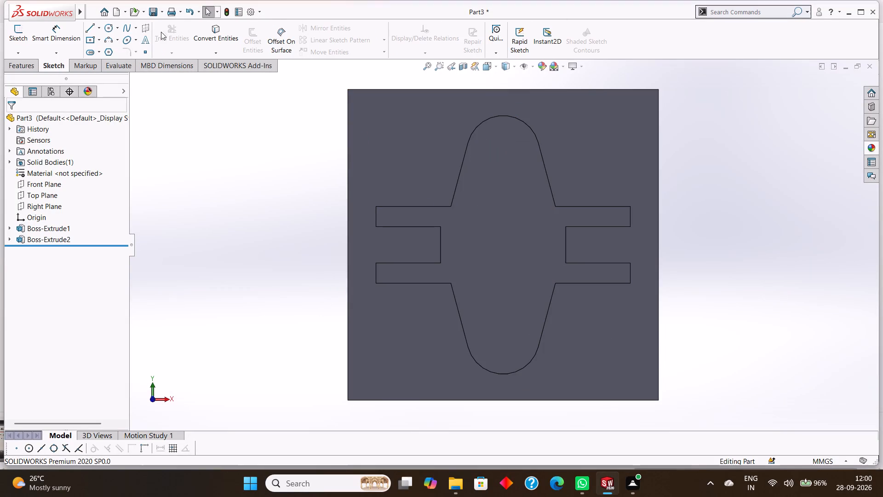
click(23, 67)
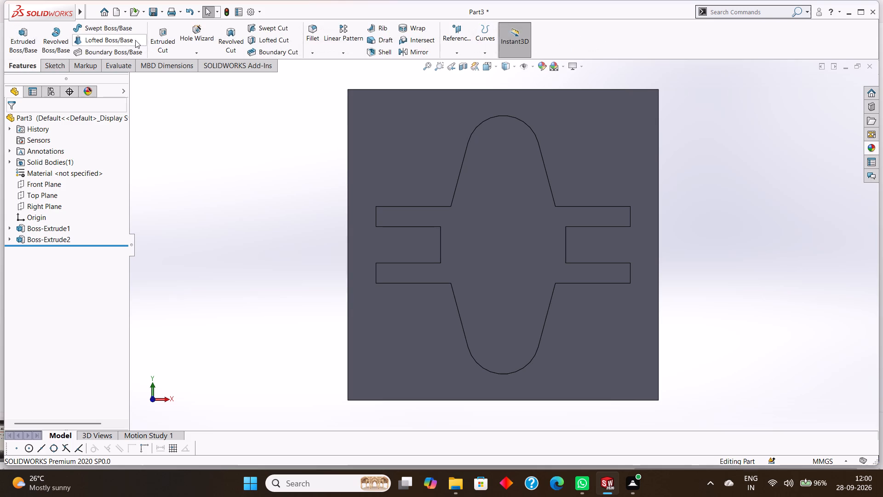
click(55, 62)
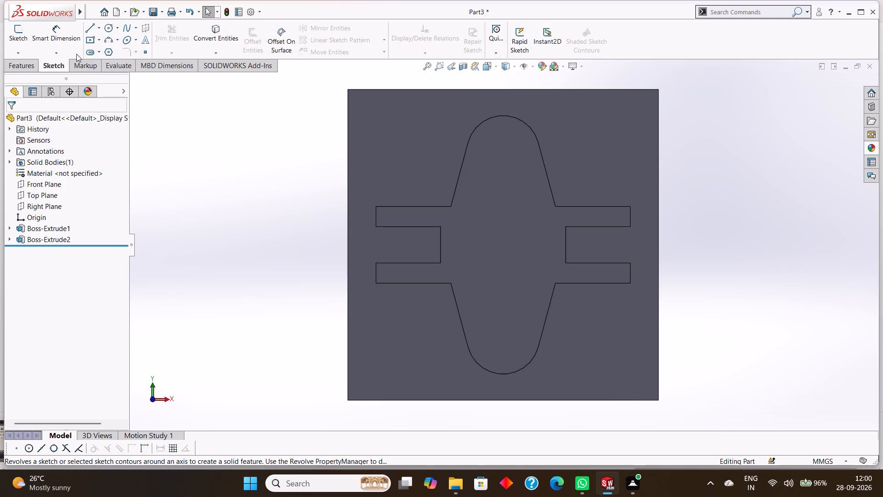
click(27, 63)
click(193, 27)
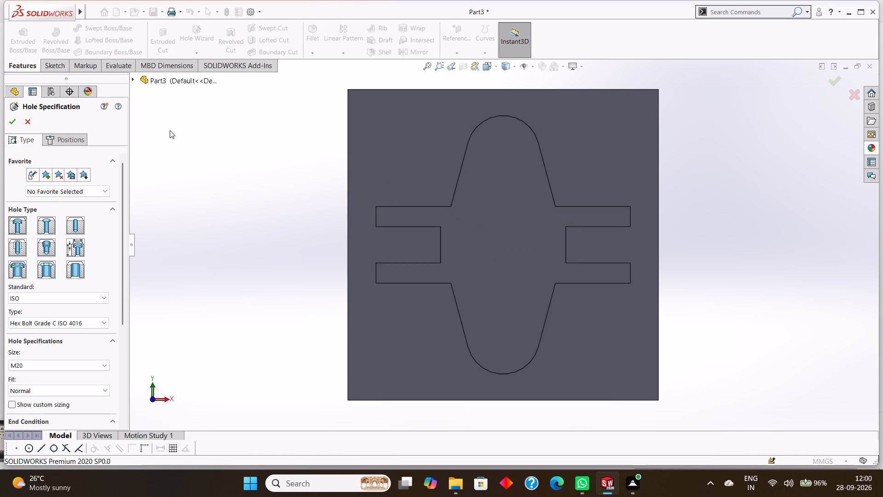
click(19, 221)
click(17, 226)
click(79, 139)
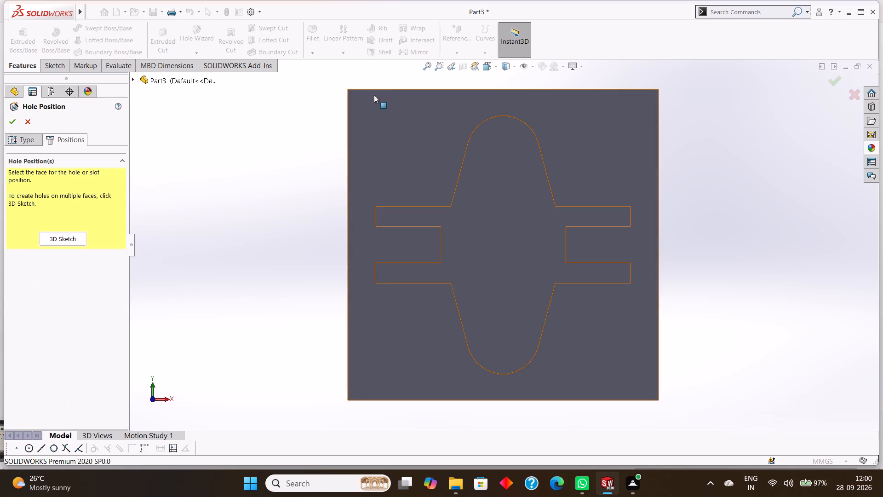
click(505, 141)
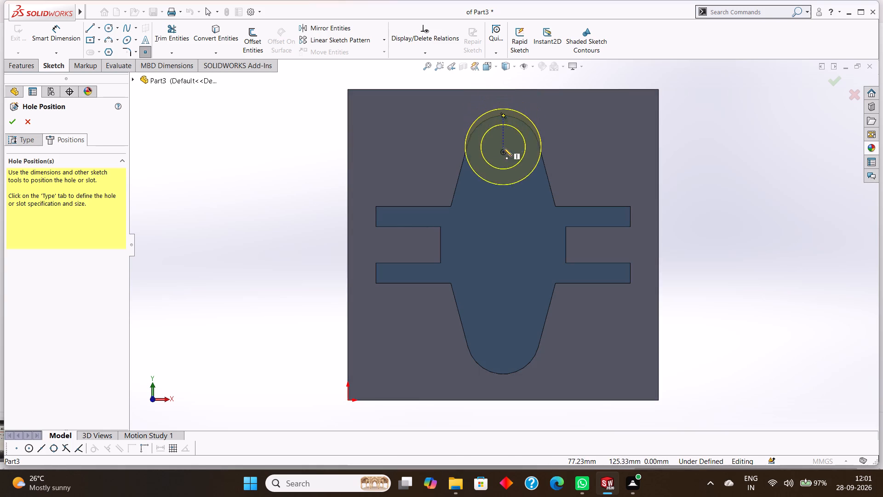
click(504, 152)
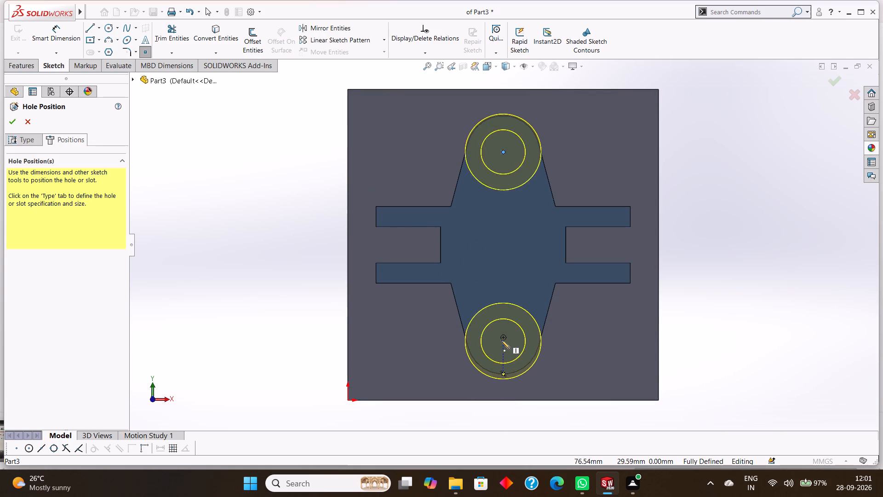
click(504, 338)
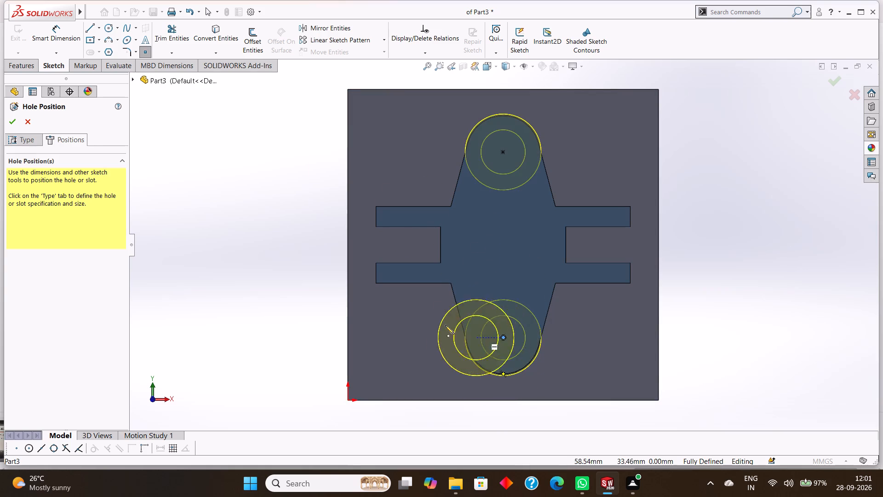
Enable custom sizing for the counterbore holes and set the through hole diameter to 20 mm.
click(22, 140)
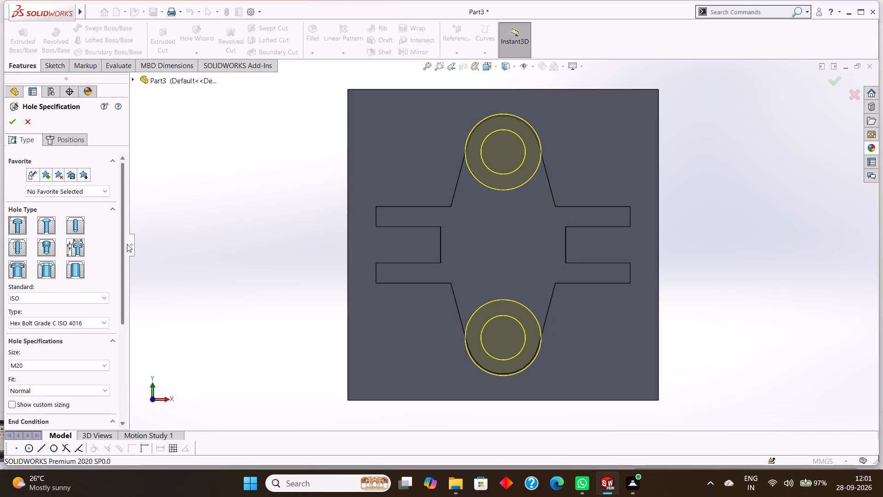
drag(120, 236, 124, 262)
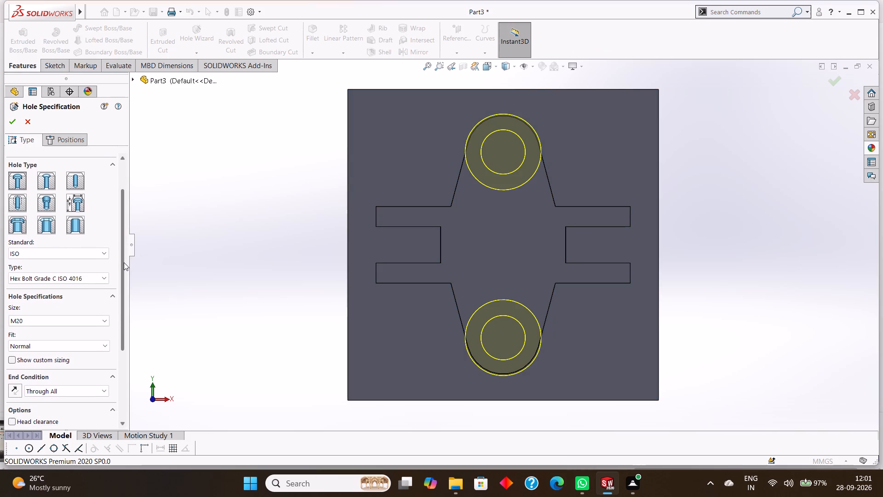
drag(124, 262, 127, 277)
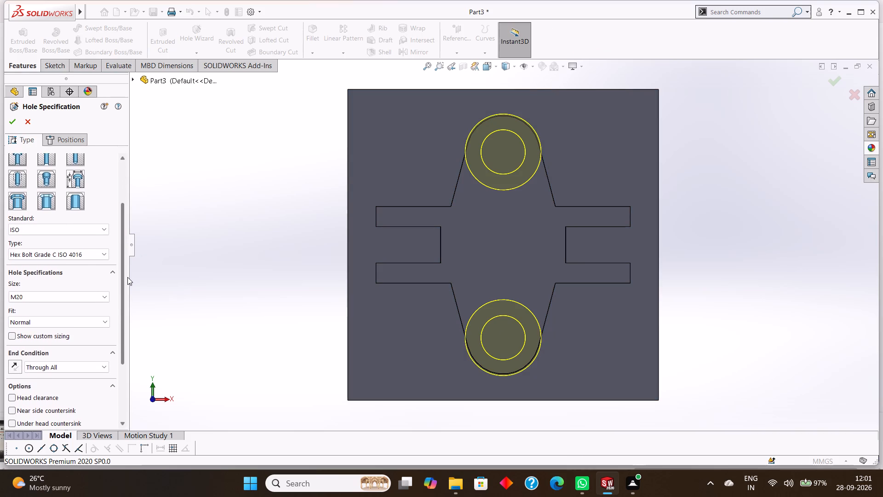
drag(127, 277, 127, 285)
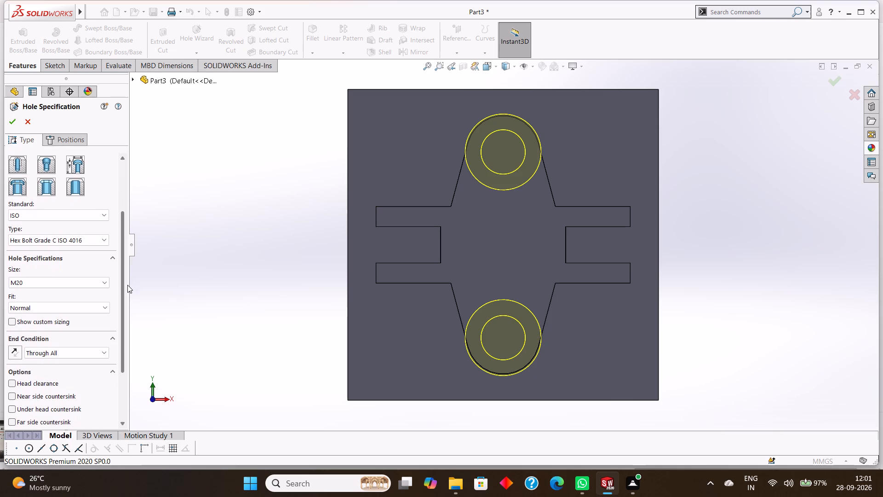
drag(127, 285, 127, 294)
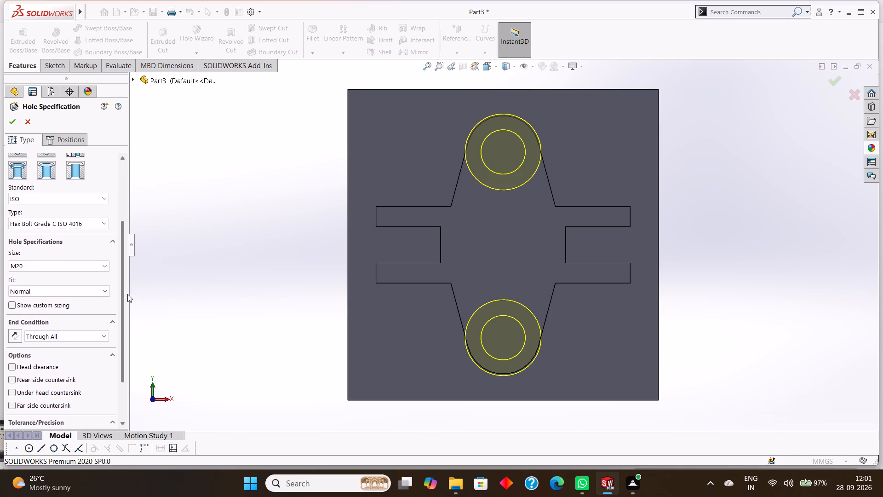
drag(127, 294, 127, 304)
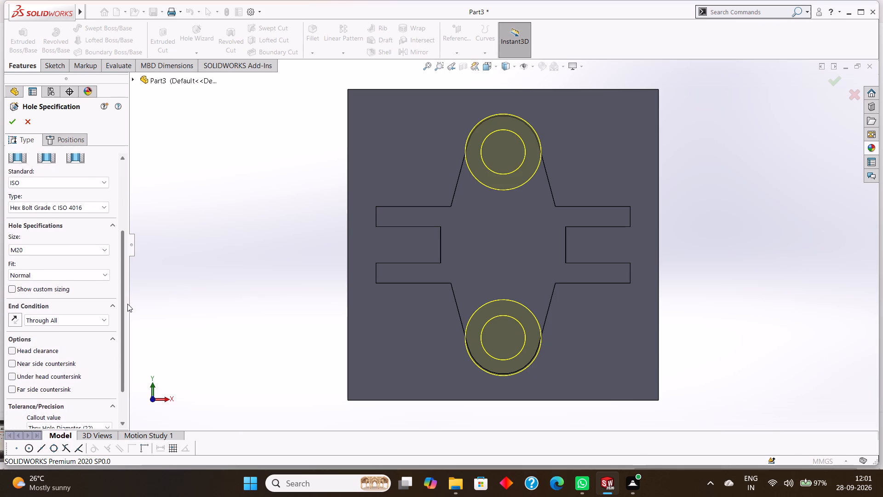
drag(127, 304, 124, 290)
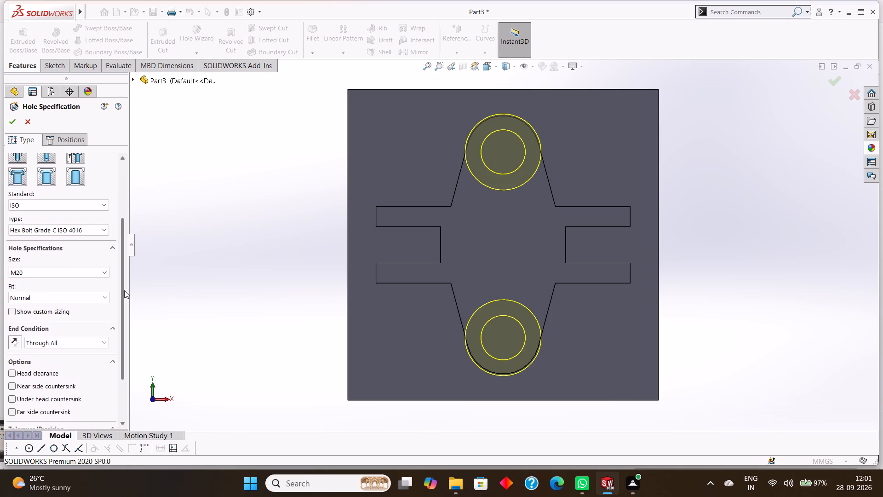
drag(124, 290, 124, 289)
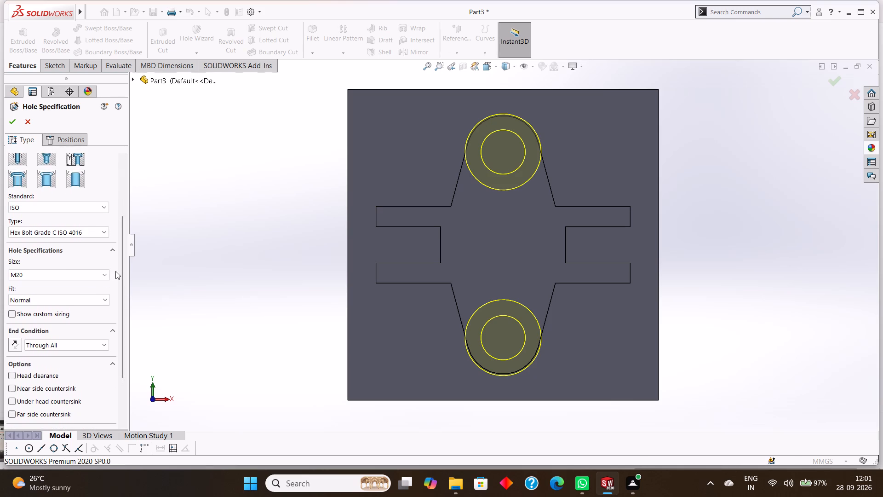
click(119, 269)
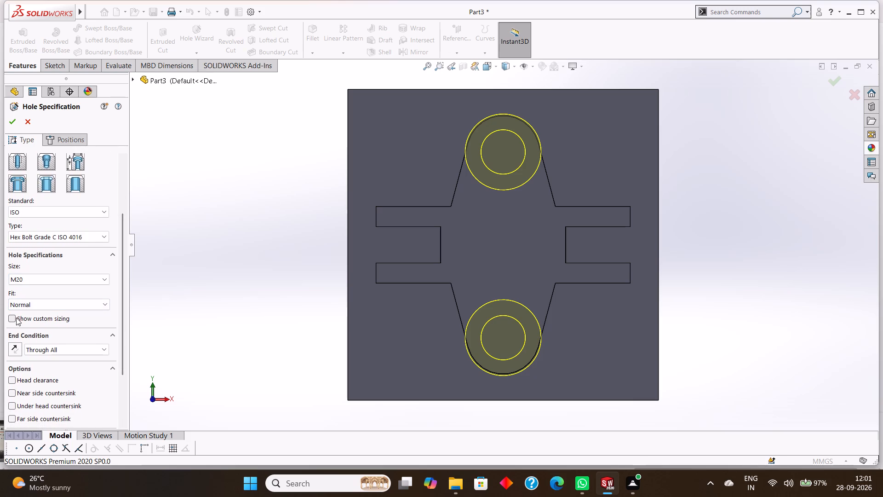
click(16, 318)
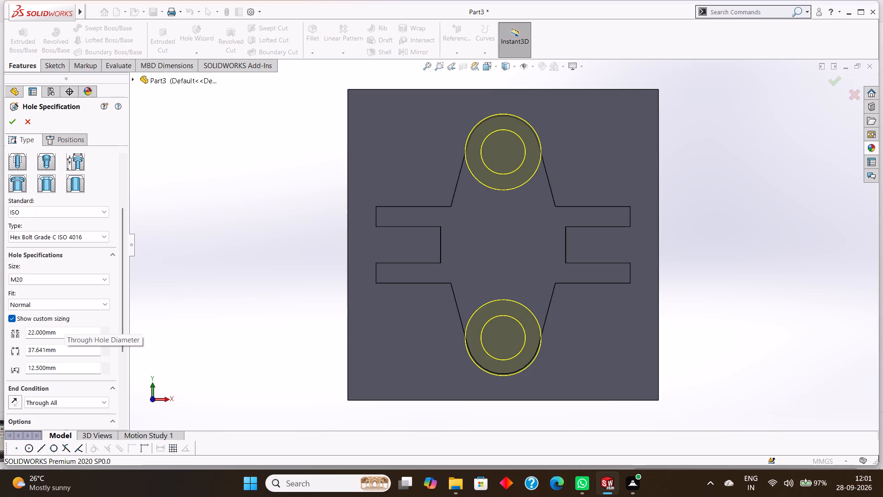
drag(72, 334, 28, 329)
text(20)
key(Return)
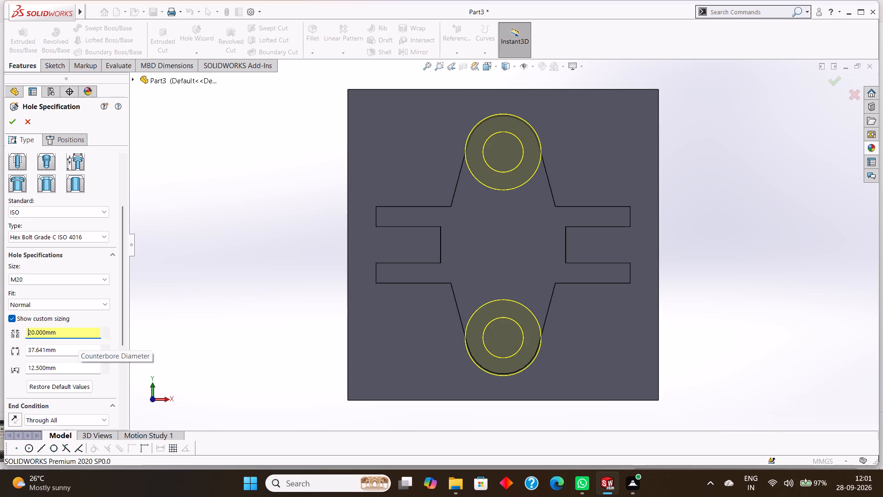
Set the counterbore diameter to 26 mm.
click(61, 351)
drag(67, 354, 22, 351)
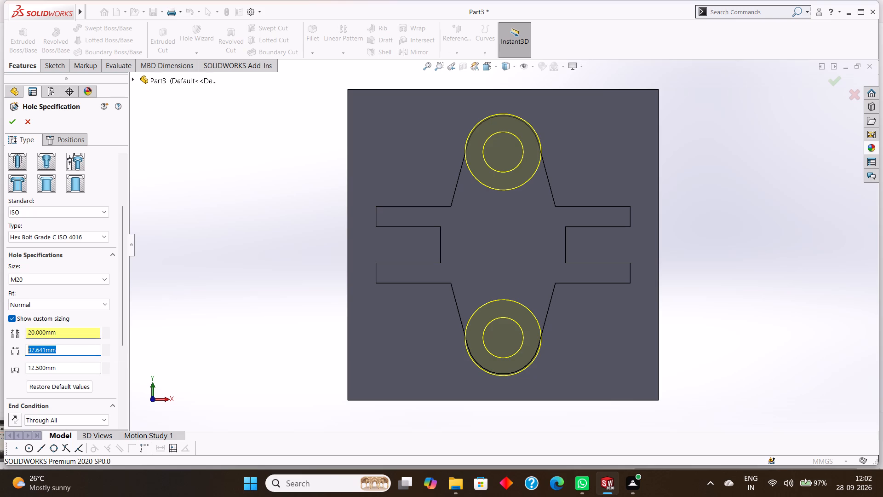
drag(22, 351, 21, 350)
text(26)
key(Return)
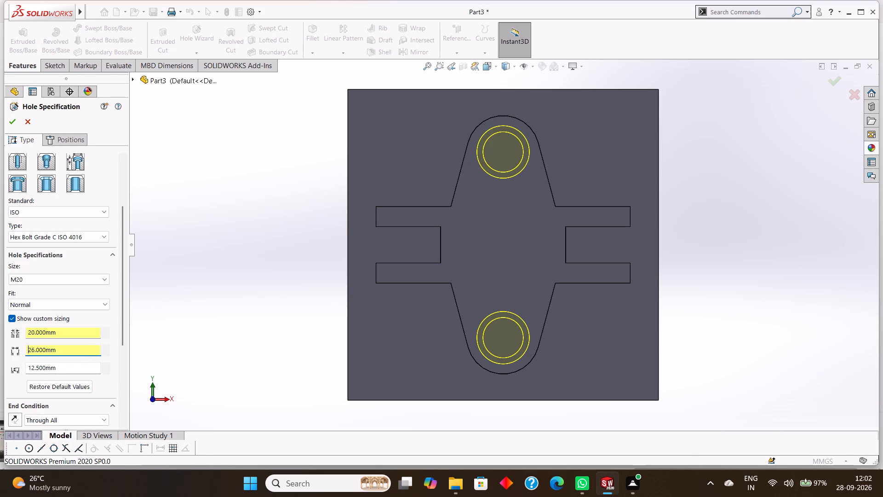
Set the counterbore depth to 26 mm.
drag(70, 366, 48, 366)
drag(48, 366, 19, 367)
text(26)
key(Return)
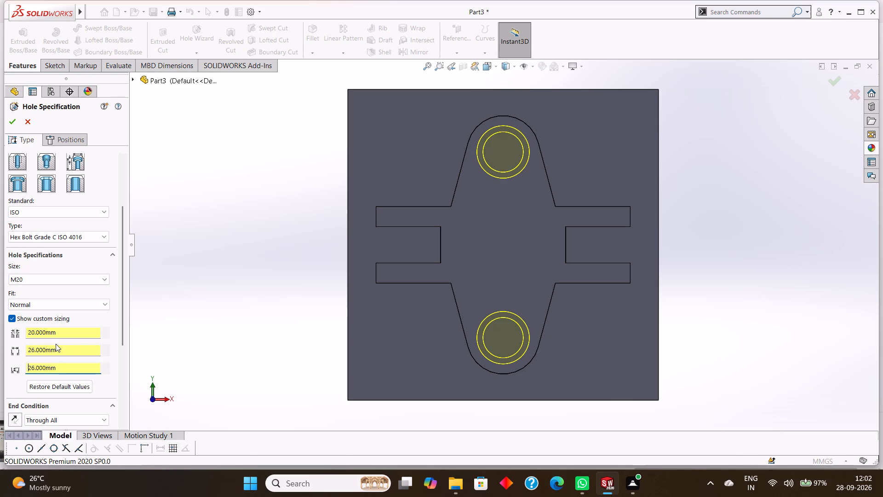
Set the counterbore diameter to 22 mm and create the two counterbore holes.
drag(64, 349, 21, 346)
drag(21, 346, 19, 346)
text(22)
key(Return)
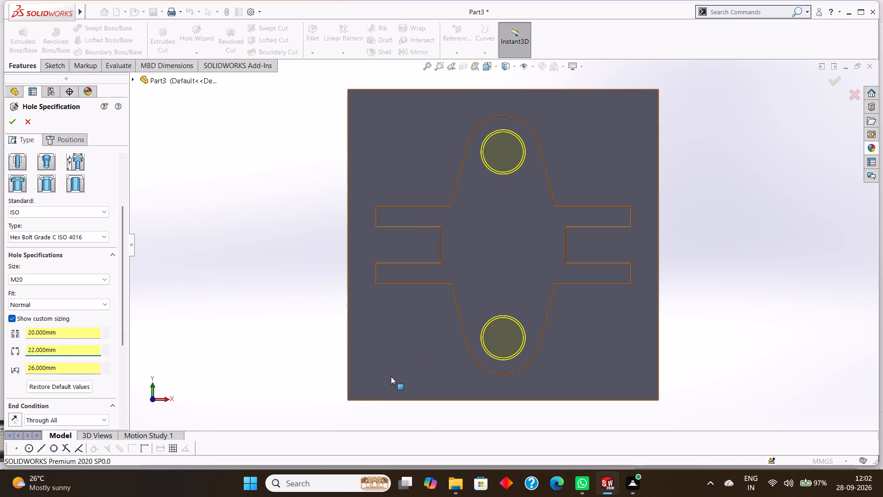
middle_drag(391, 365, 467, 261)
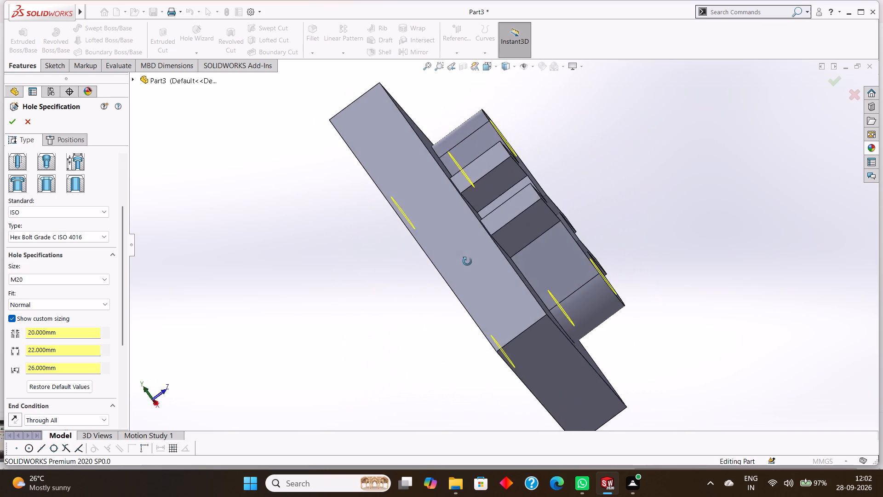
middle_drag(467, 261, 424, 277)
click(10, 123)
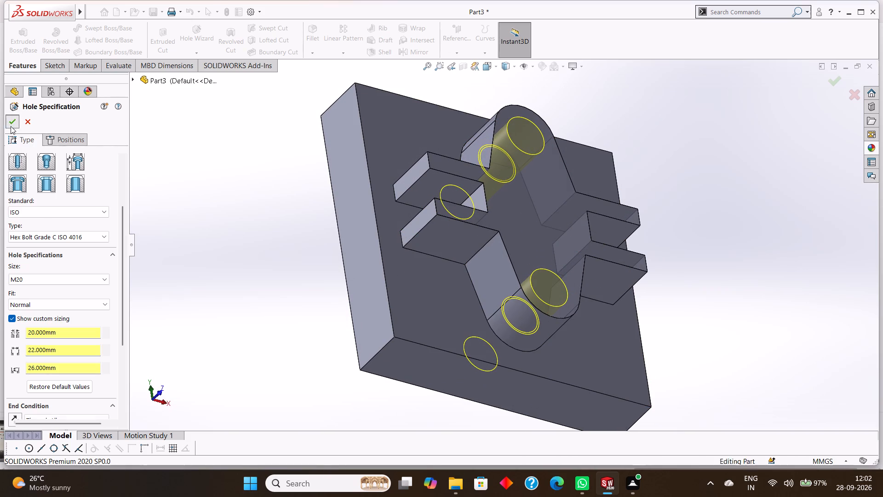
Examine the part from several angles, checking the two counterbore holes through the raised profile and base block.
click(683, 169)
middle_drag(697, 163, 671, 232)
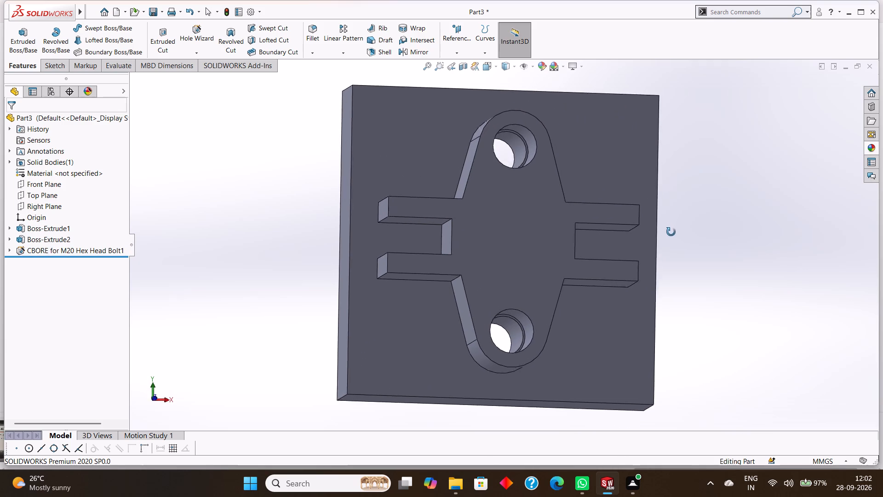
middle_drag(671, 232, 661, 213)
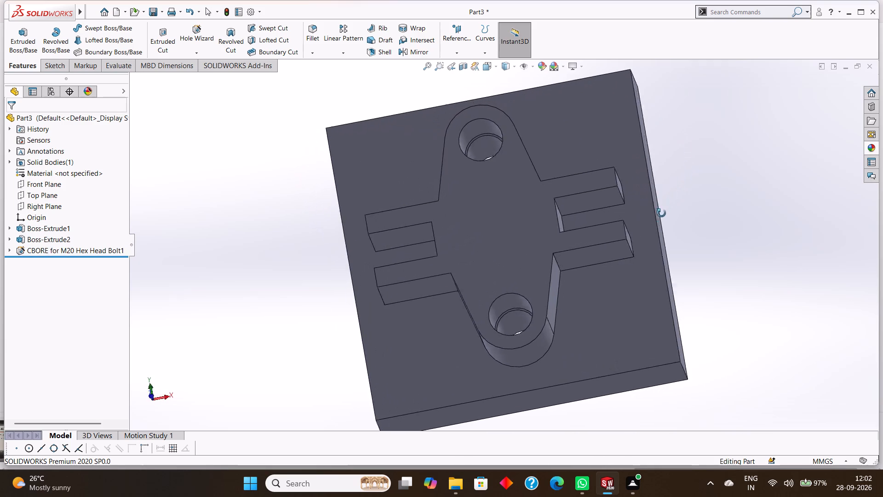
middle_drag(661, 213, 674, 174)
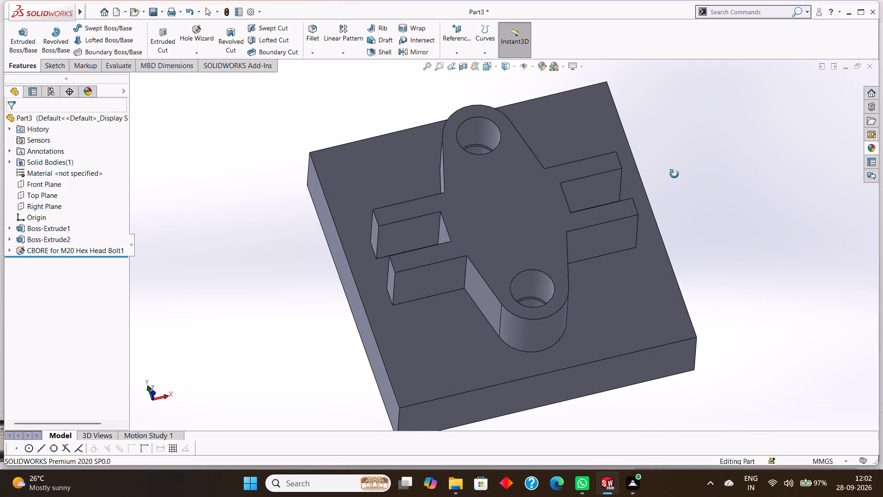
middle_drag(674, 174, 675, 173)
scroll(686, 208, up, 1)
middle_drag(687, 209, 669, 262)
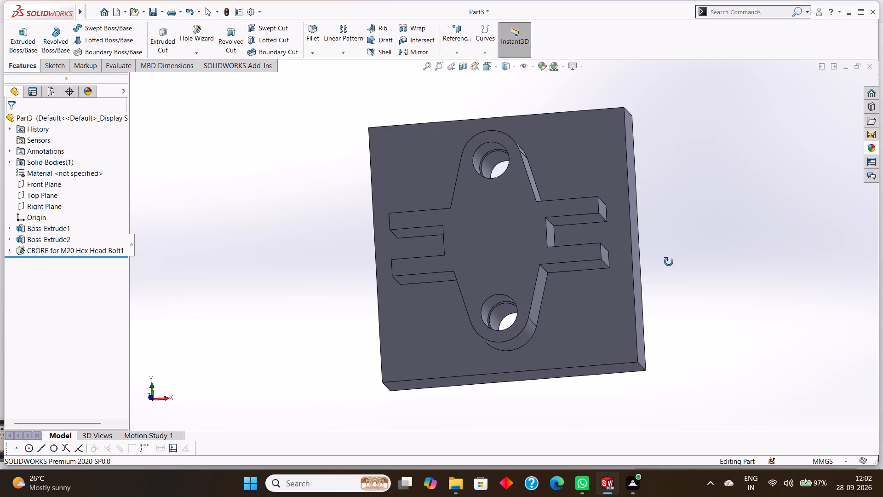
middle_drag(669, 262, 684, 305)
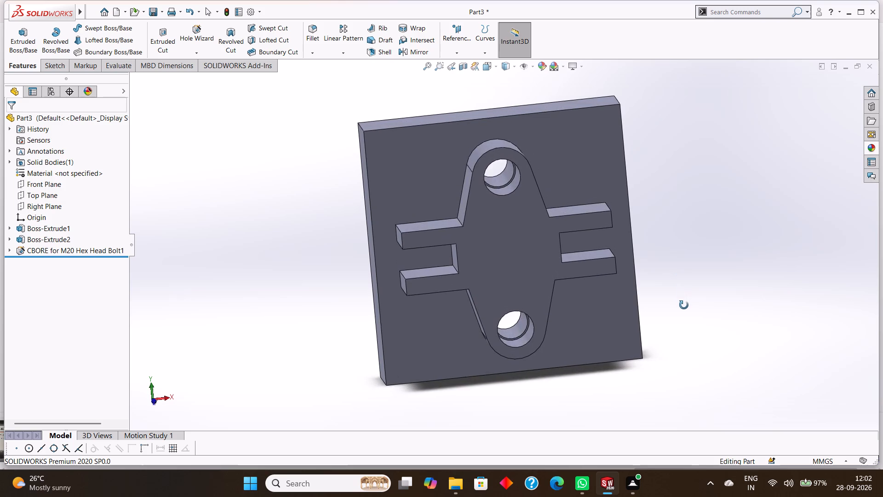
middle_drag(684, 305, 678, 206)
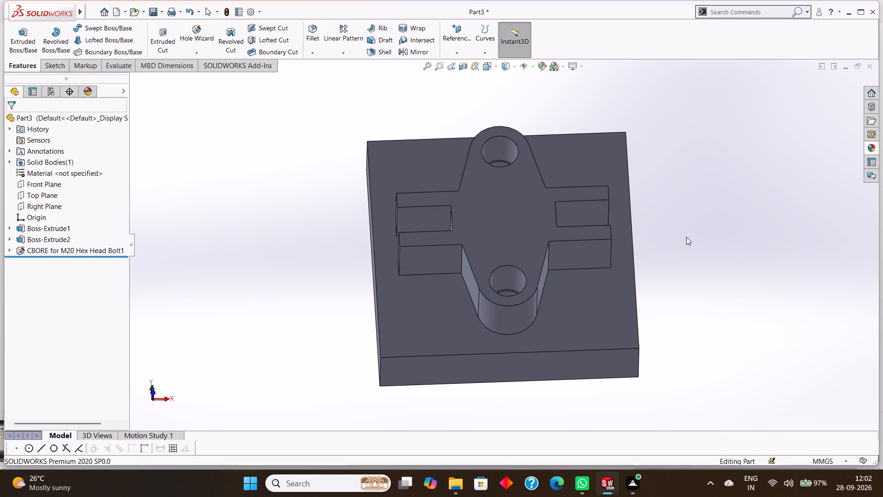
middle_drag(686, 238, 693, 215)
scroll(695, 223, up, 1)
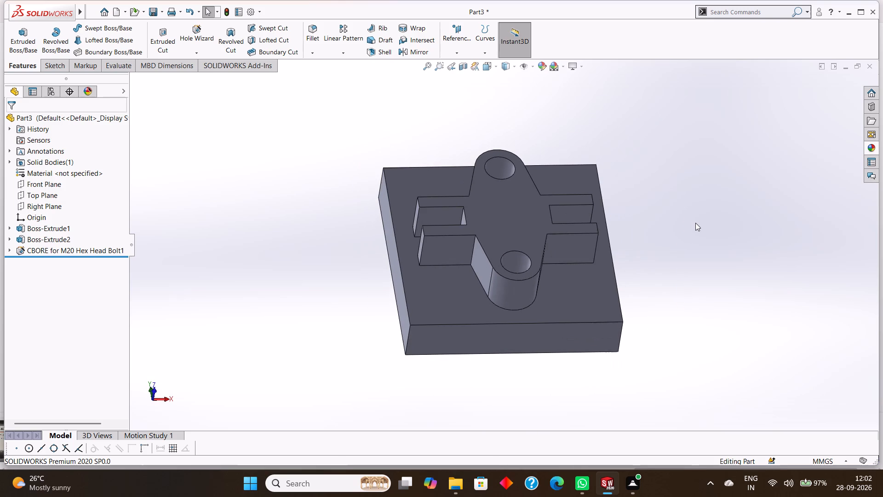
Start a blind Metric Tap M20x1.5 thread, 10 mm deep, from the top edge of the boss's positive-Y hole.
scroll(514, 223, down, 3)
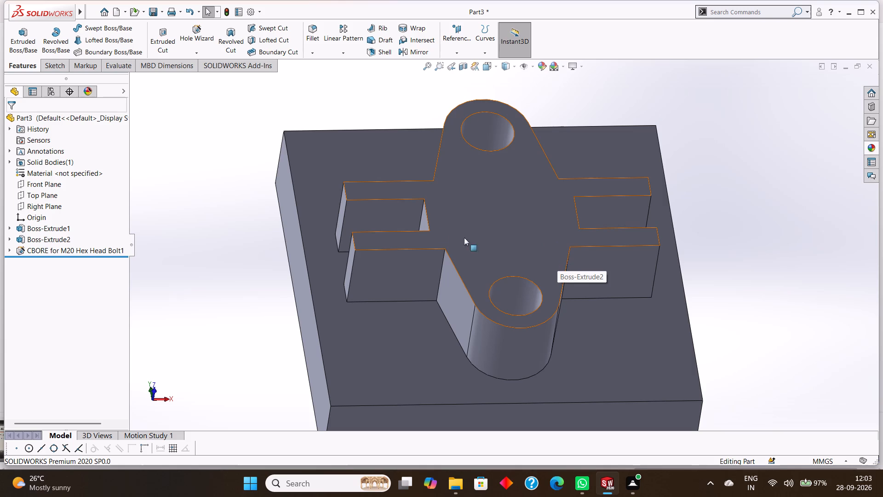
click(198, 54)
click(206, 87)
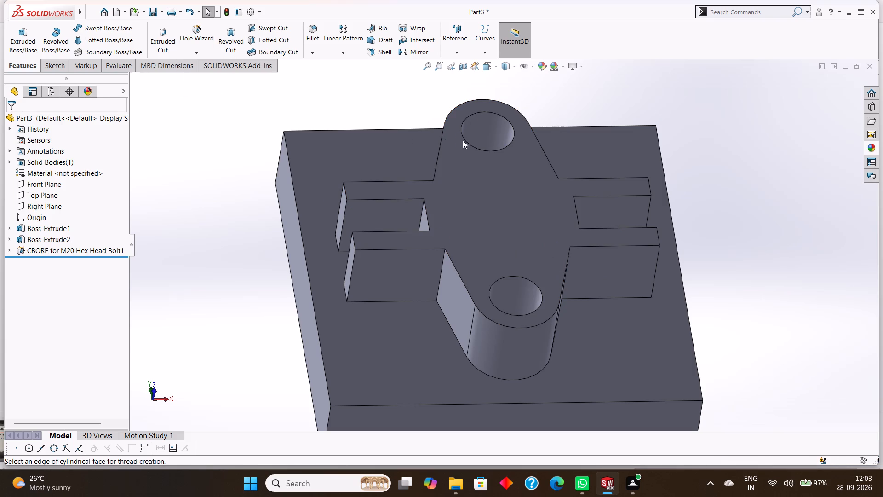
click(514, 252)
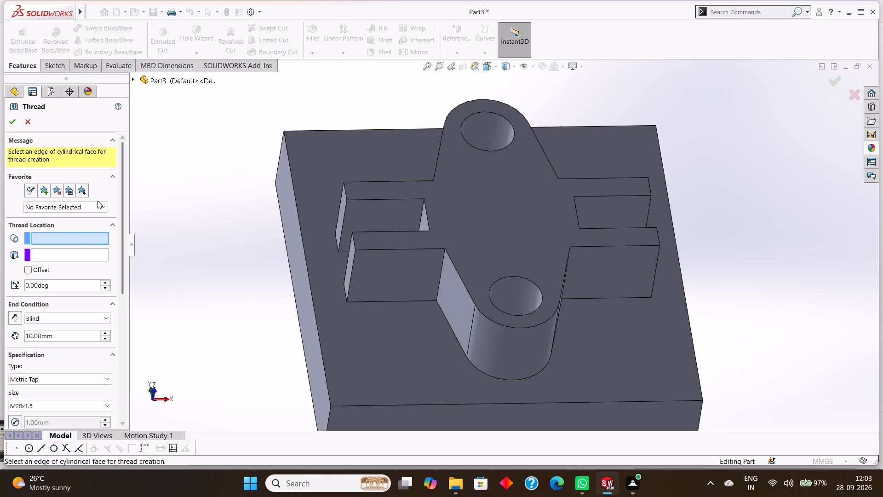
click(495, 113)
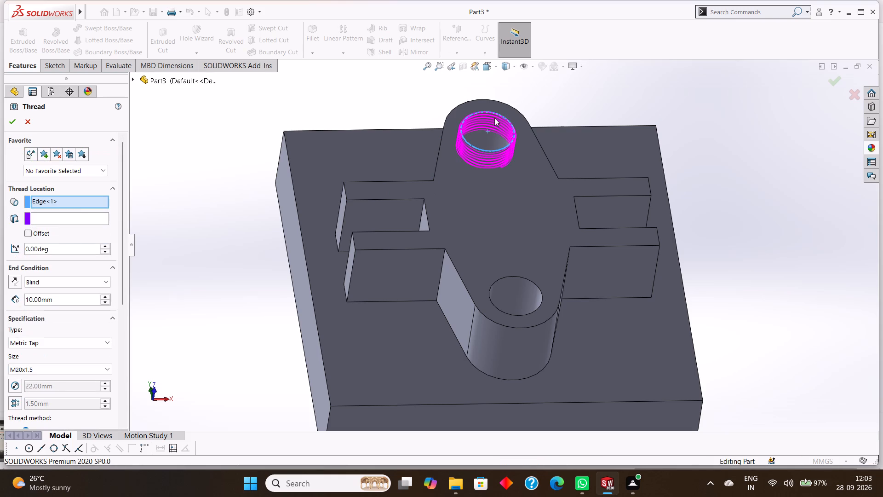
Examine the thread preview in the positive-Y hole up close and from several angles.
scroll(512, 130, down, 5)
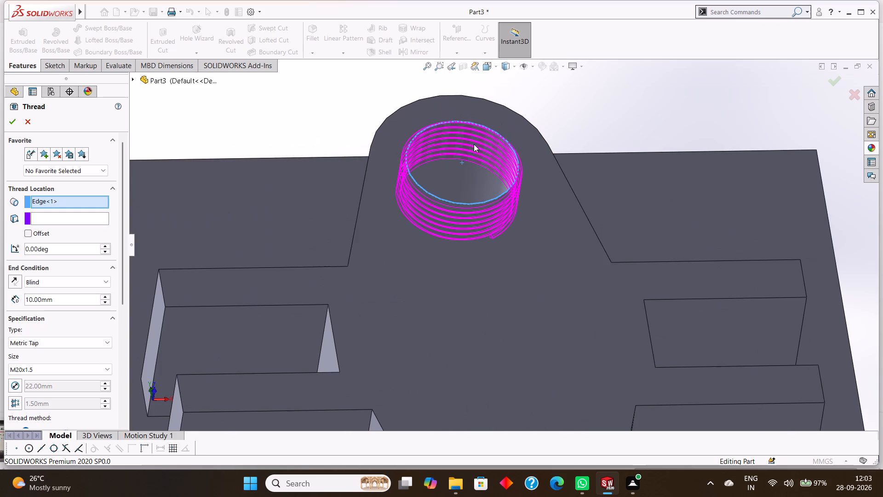
scroll(471, 150, down, 4)
scroll(472, 169, up, 3)
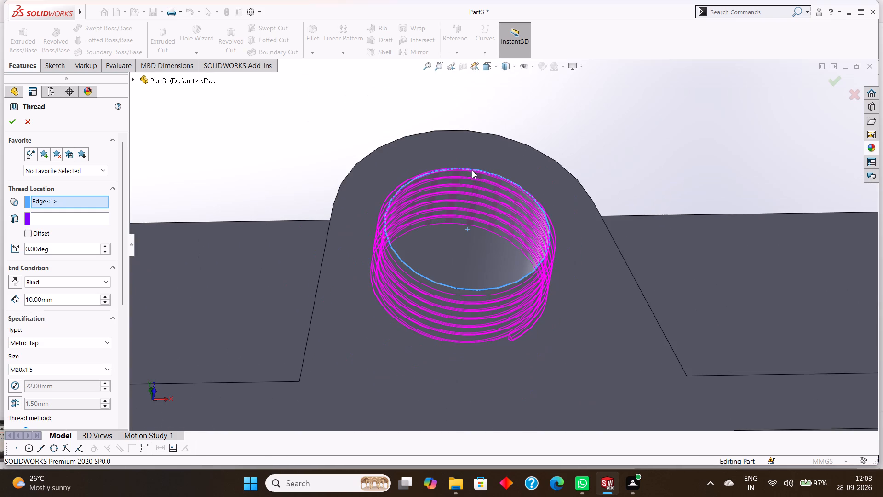
scroll(472, 173, up, 2)
middle_drag(637, 154, 650, 107)
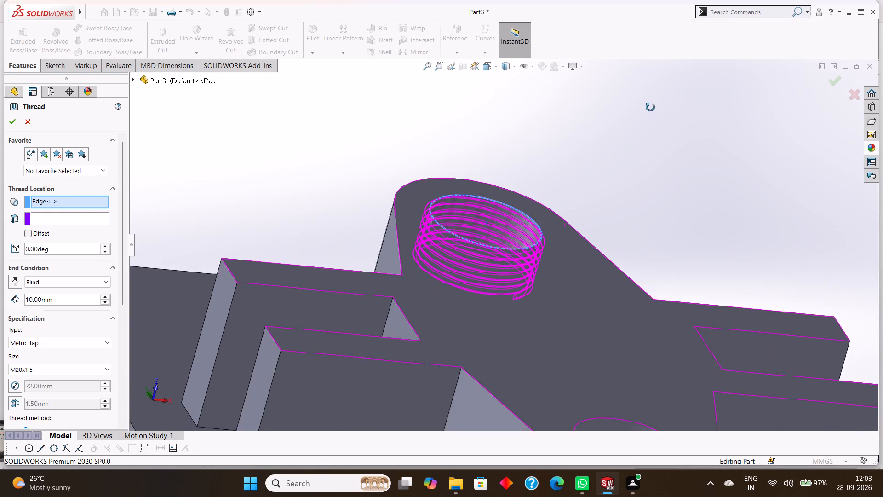
middle_drag(650, 107, 634, 154)
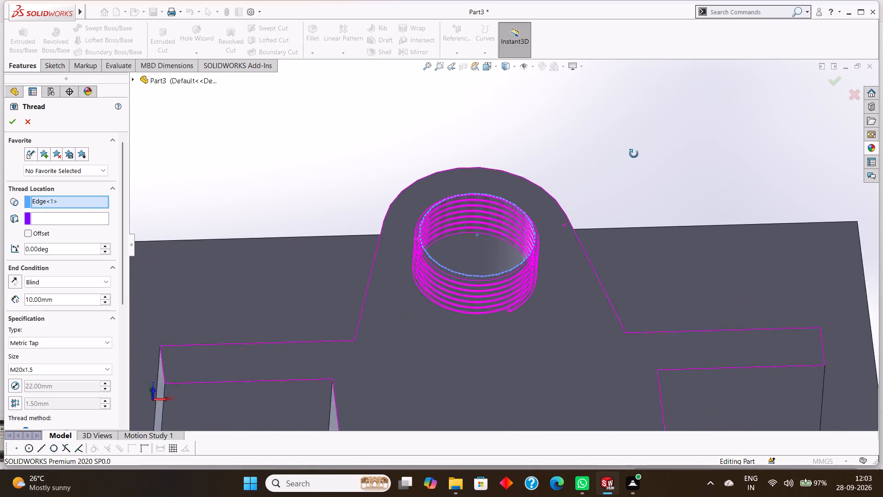
middle_drag(634, 154, 678, 98)
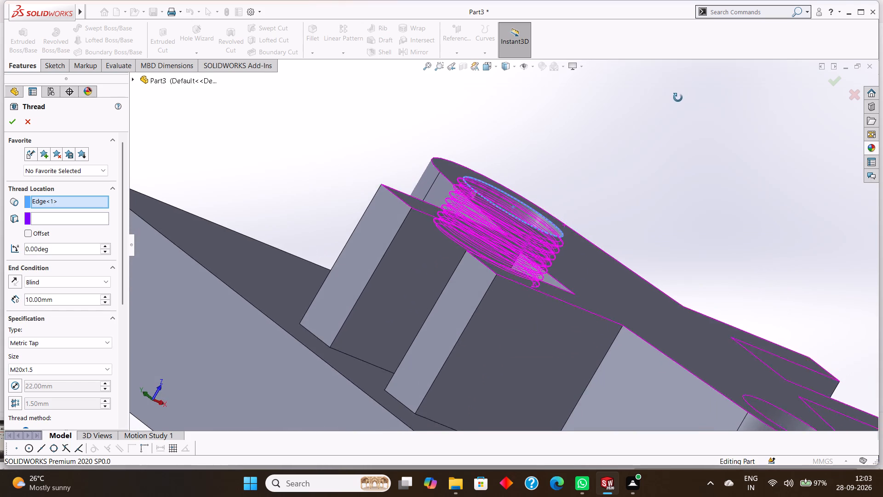
middle_drag(678, 98, 629, 151)
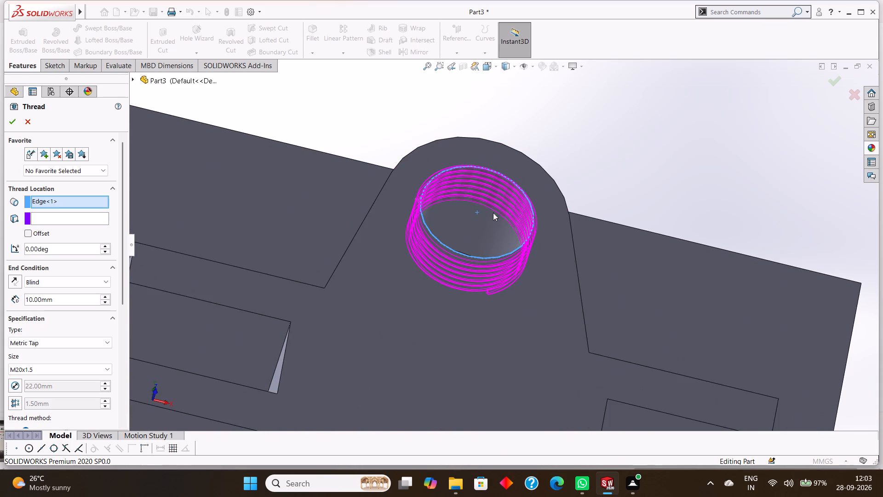
scroll(415, 214, down, 4)
scroll(414, 214, up, 7)
scroll(487, 201, up, 2)
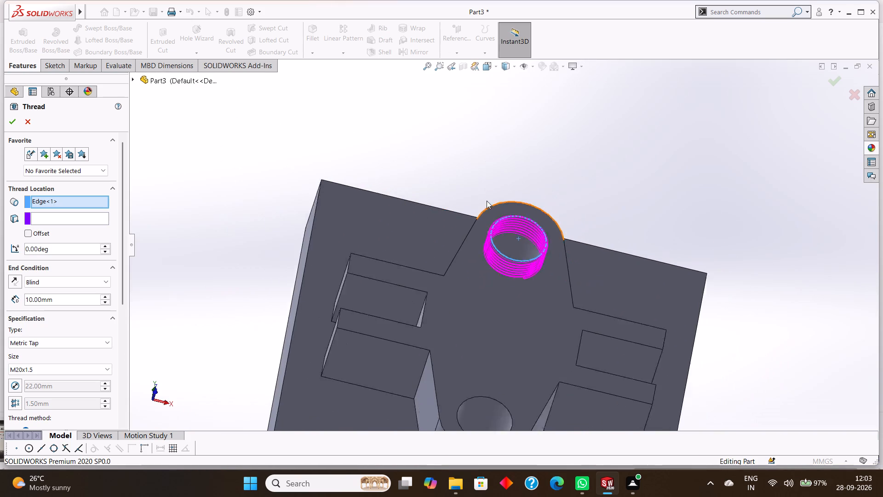
scroll(487, 201, up, 2)
scroll(501, 332, down, 2)
Try the other hole's top edge, reselect the positive-Y hole's edge as the thread location, and create the 10 mm thread.
click(487, 324)
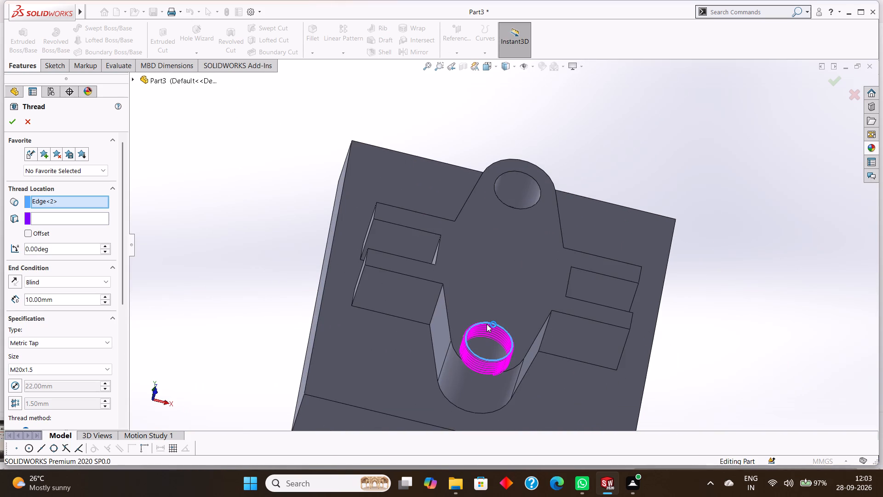
ctrl+click(517, 172)
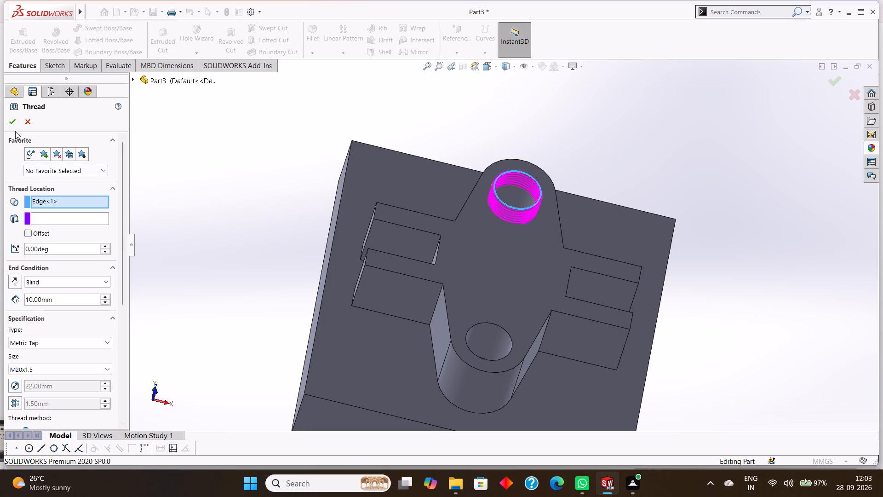
click(11, 120)
Examine how far the new thread runs down the positive-Y hole.
scroll(635, 161, down, 1)
middle_drag(635, 161, 635, 166)
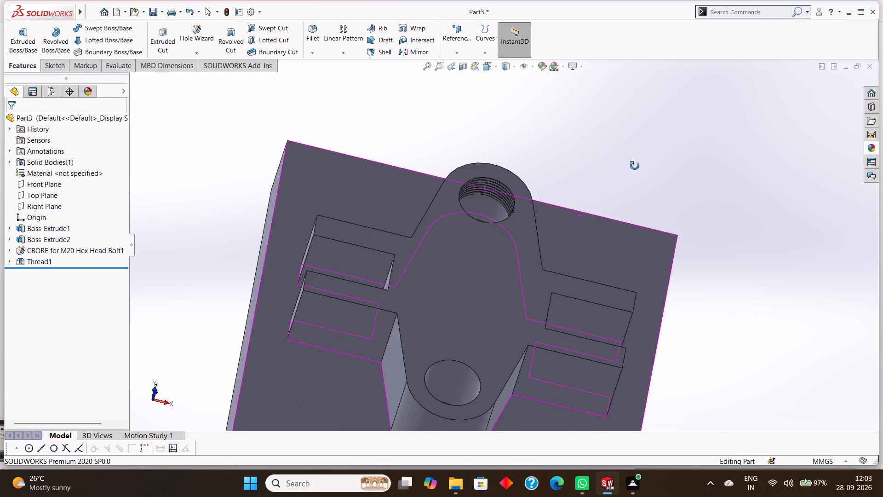
middle_drag(635, 166, 630, 165)
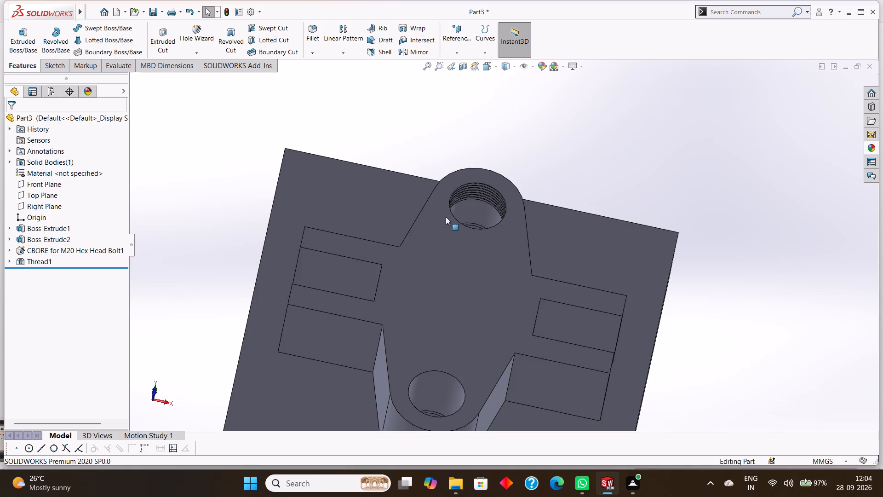
scroll(465, 205, down, 6)
middle_drag(777, 140, 759, 170)
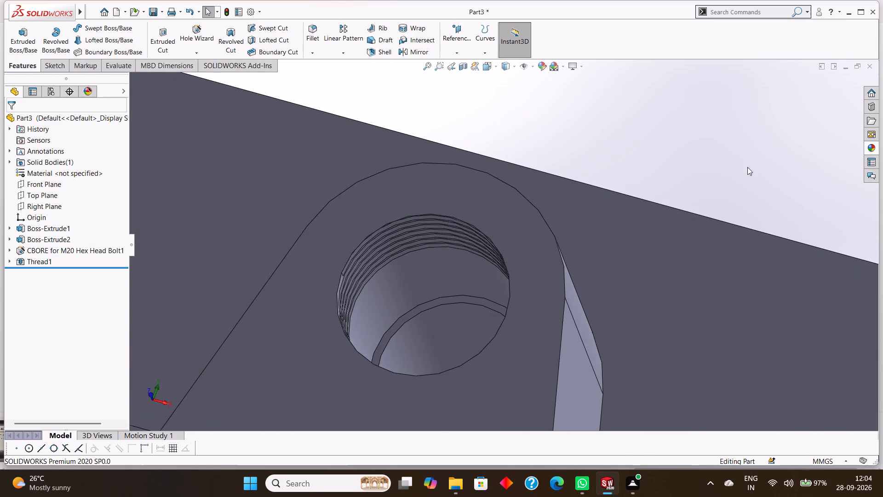
scroll(747, 167, up, 3)
middle_click(717, 176)
scroll(714, 182, down, 1)
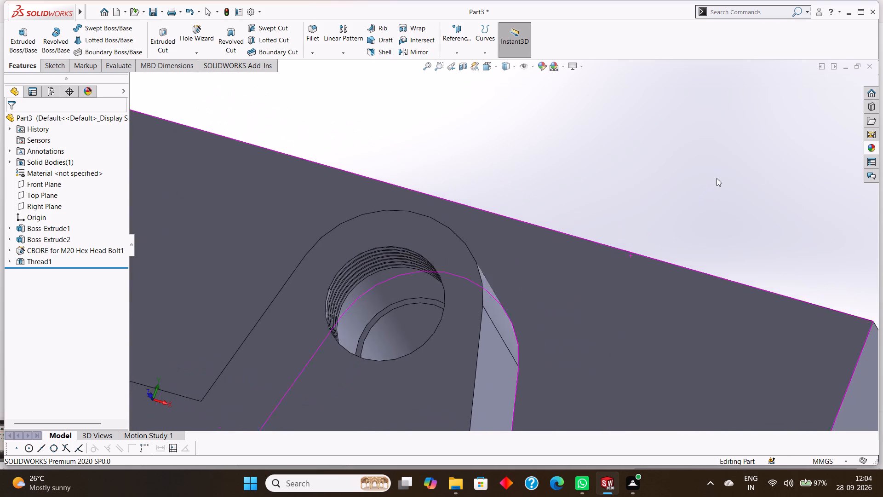
scroll(676, 191, up, 3)
scroll(625, 220, down, 1)
scroll(510, 283, down, 2)
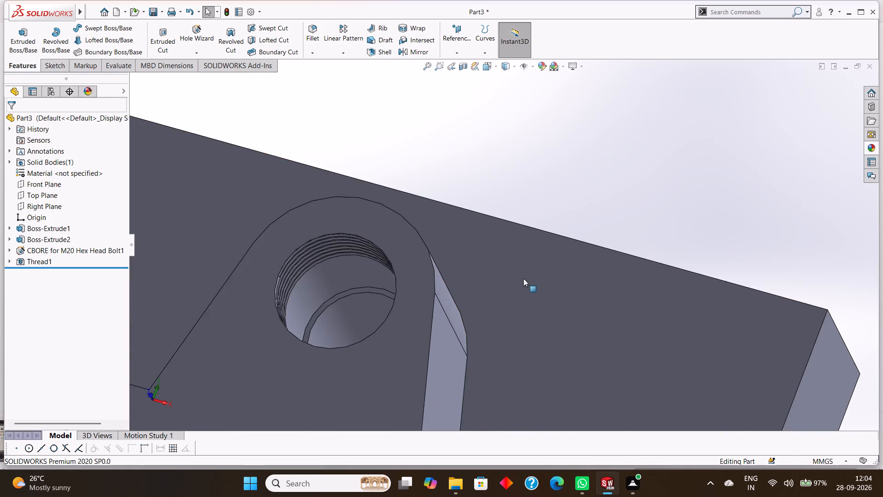
scroll(457, 287, up, 4)
scroll(395, 267, down, 5)
scroll(445, 267, down, 5)
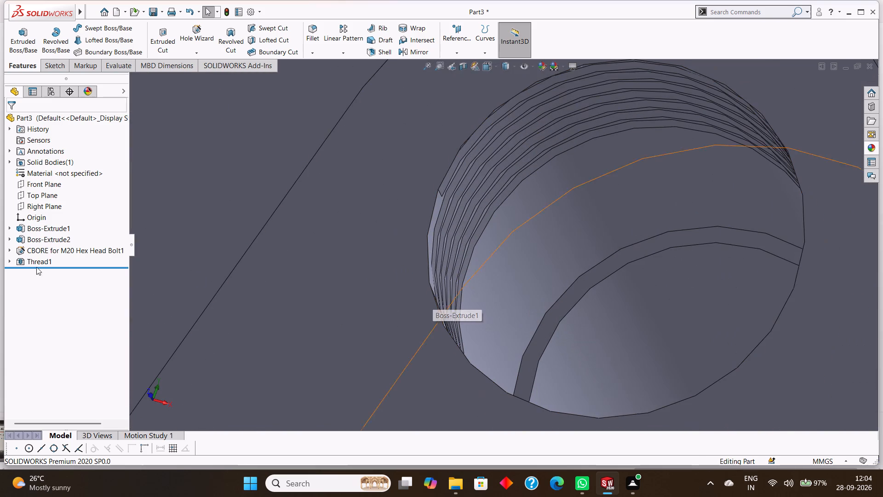
Edit the thread in the positive-Y hole and set its blind depth to 20 mm.
click(41, 261)
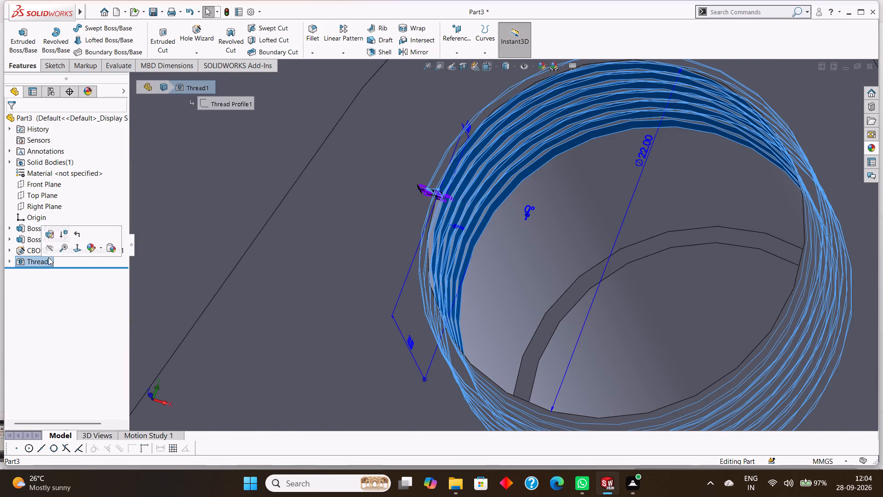
click(52, 237)
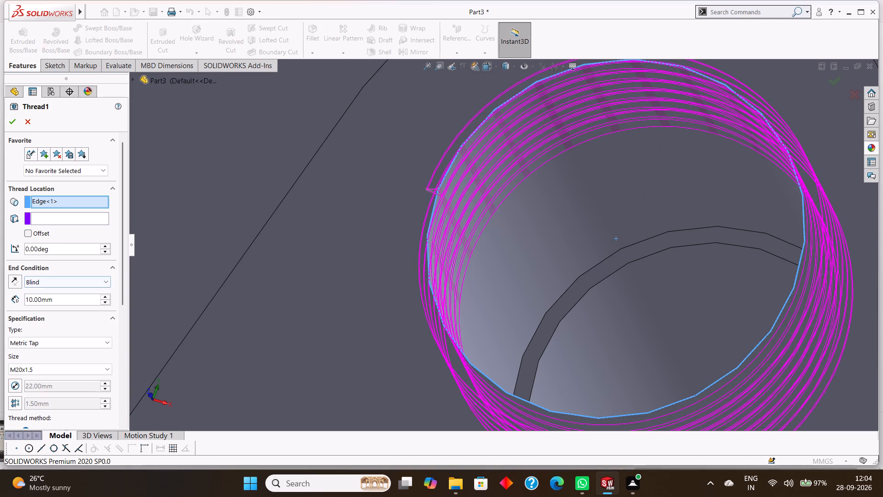
click(29, 236)
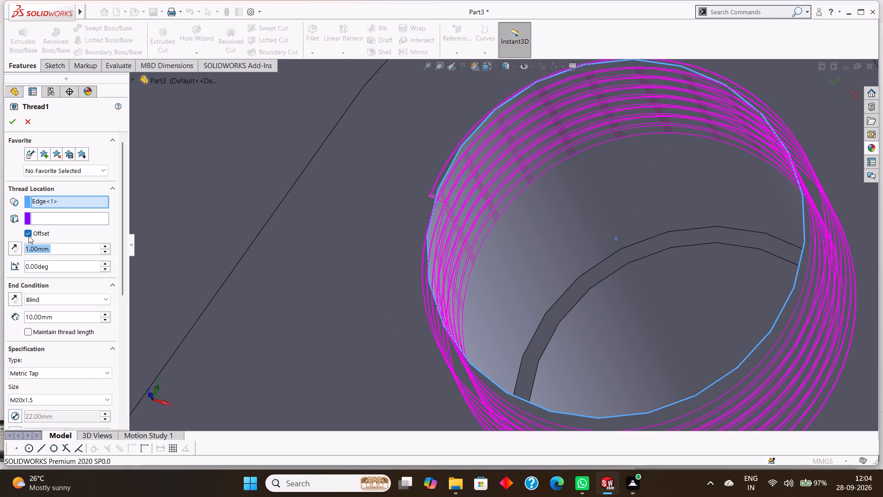
click(29, 232)
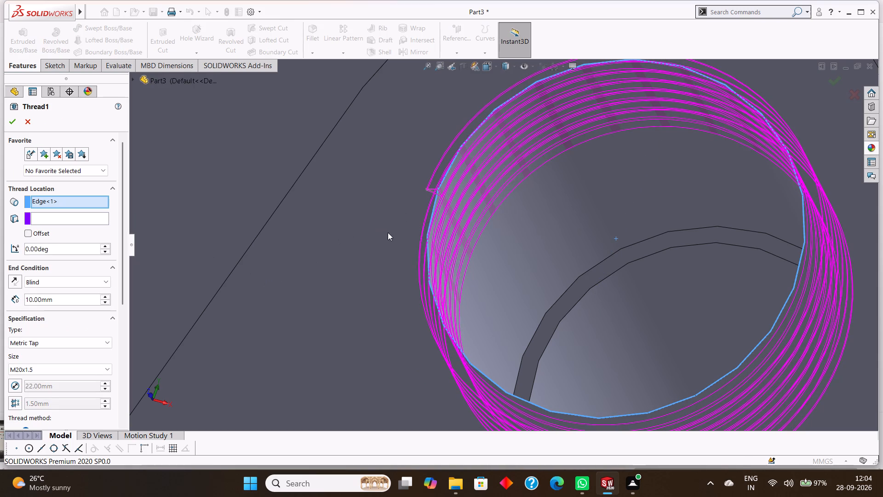
middle_drag(387, 234, 421, 197)
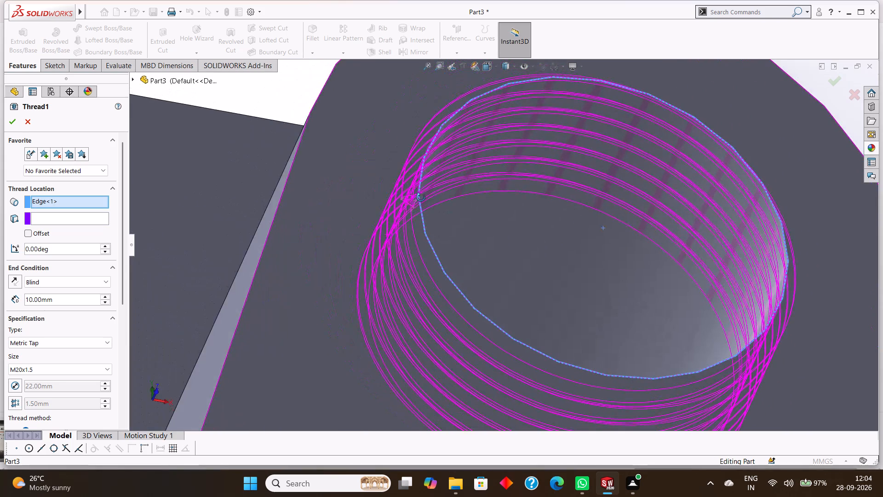
middle_drag(421, 197, 396, 198)
scroll(396, 198, down, 1)
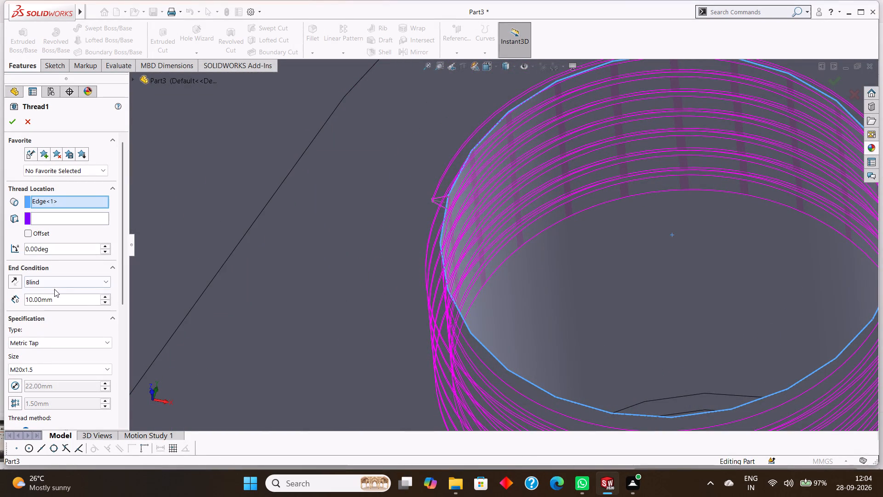
drag(65, 297, 11, 296)
text(20)
key(Return)
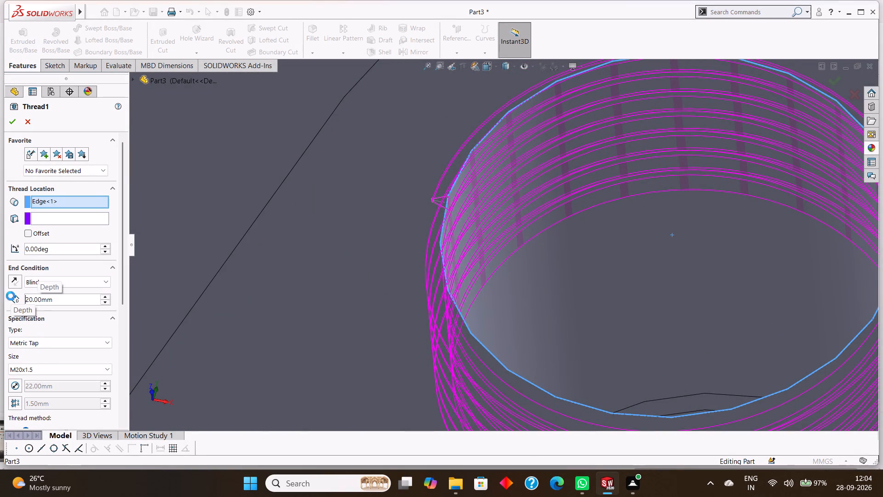
click(10, 125)
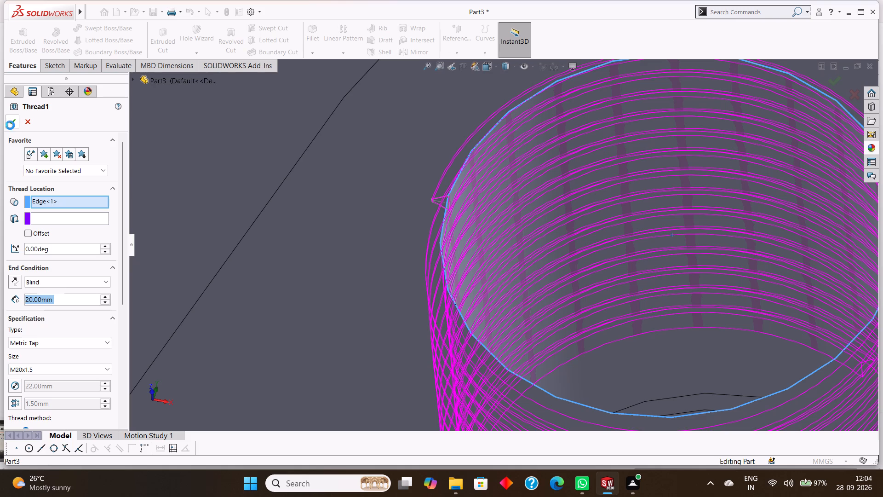
Examine the lengthened thread inside the hole and the whole part from different angles.
click(358, 229)
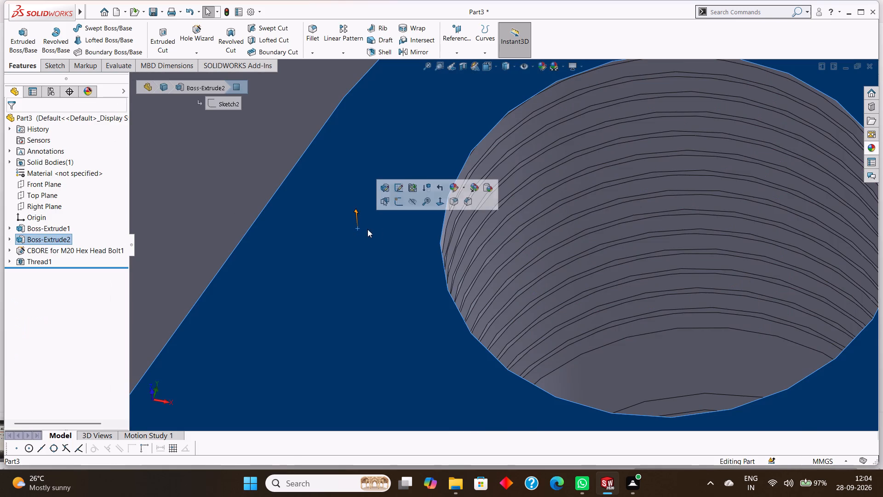
key(Escape)
middle_drag(411, 210, 398, 279)
key(Escape)
scroll(403, 273, up, 4)
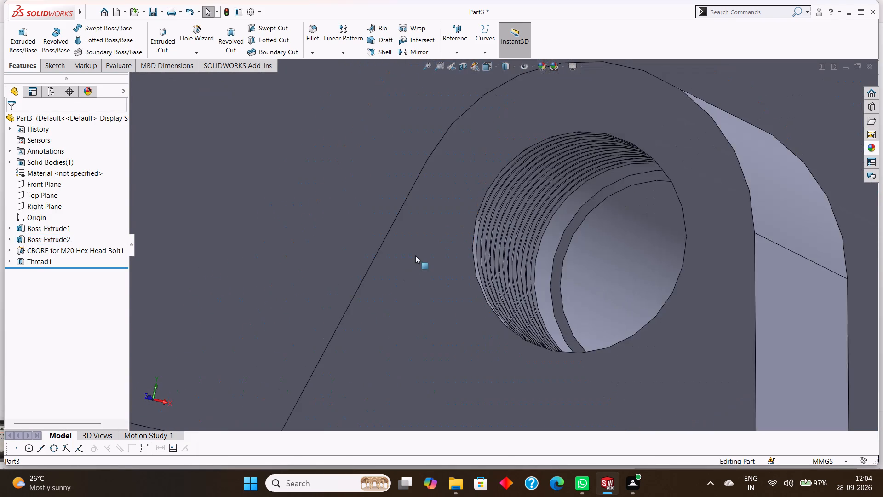
scroll(415, 255, up, 9)
scroll(565, 258, up, 2)
middle_drag(572, 259, 598, 238)
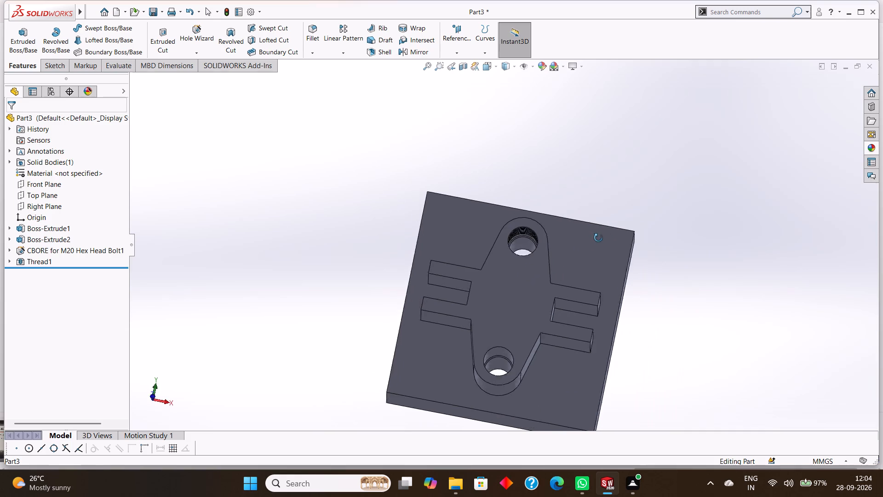
middle_drag(598, 238, 600, 234)
Create a blind Metric Tap M20x1.5 thread, 20 mm deep, from the top edge of the boss's negative-Y hole.
scroll(528, 358, down, 2)
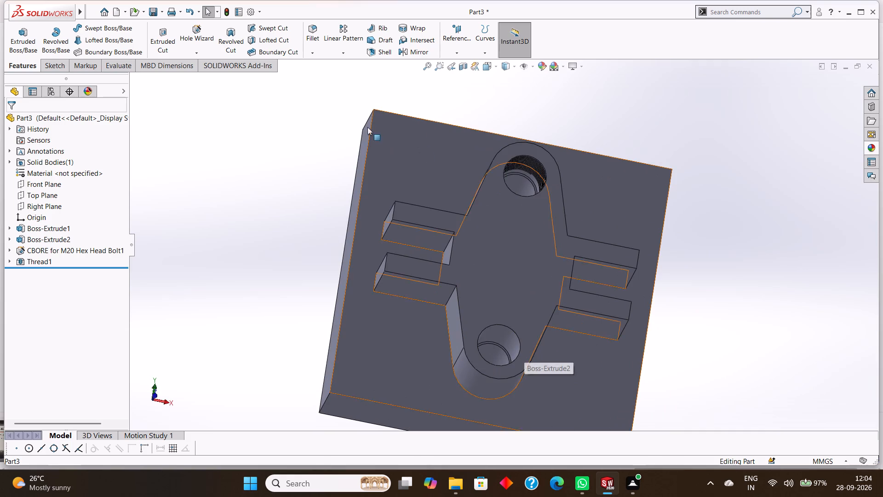
click(192, 53)
click(200, 85)
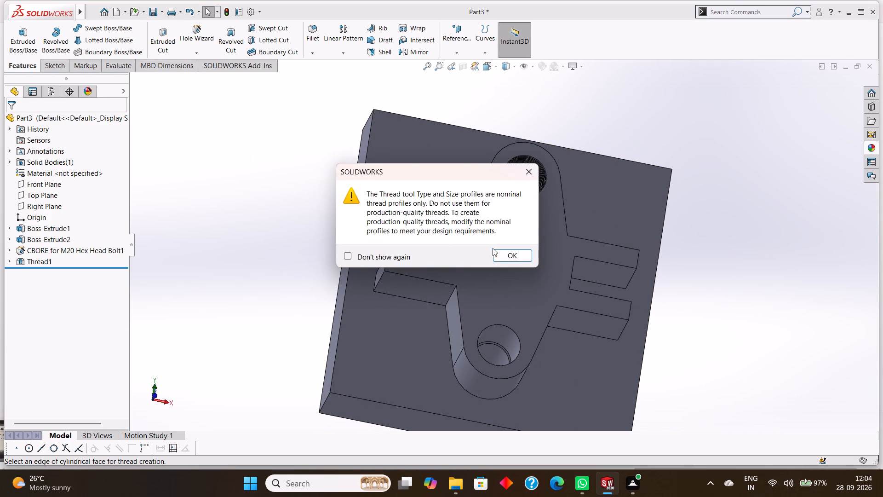
click(508, 254)
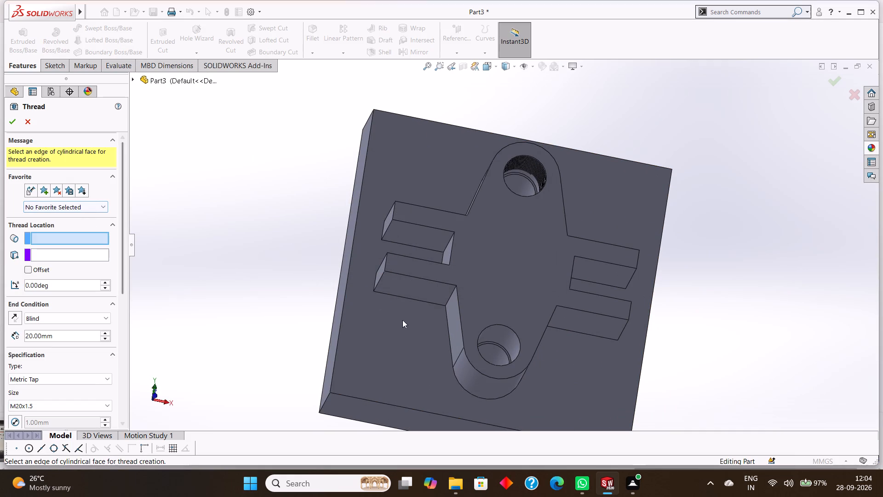
click(500, 325)
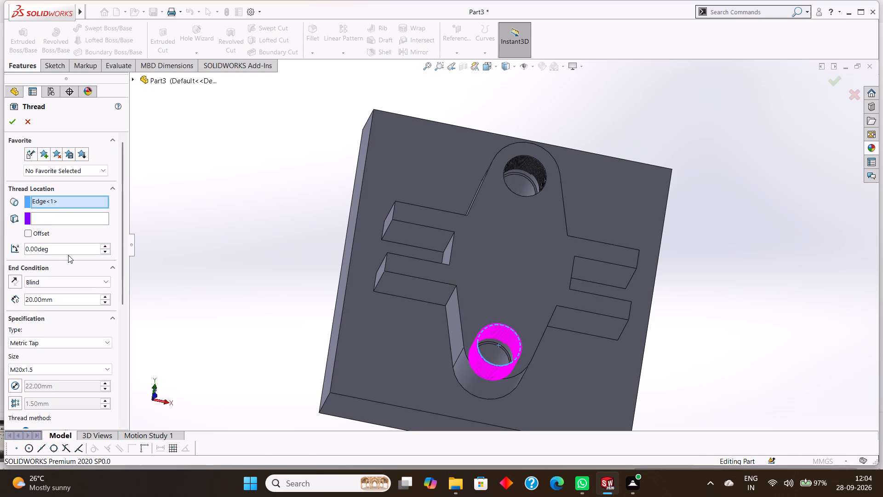
click(10, 123)
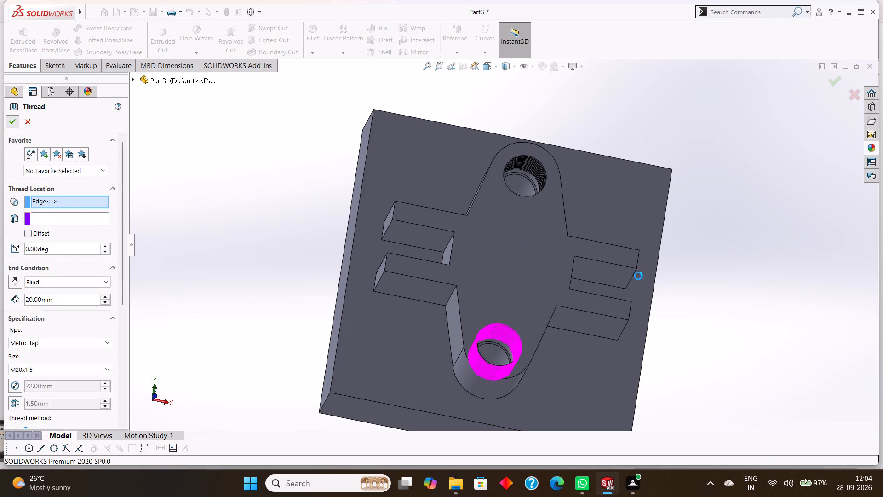
Start a sketch on the boss's top face and draw a circle about 22 mm in diameter at the boss's centre.
click(720, 302)
middle_drag(727, 314, 726, 303)
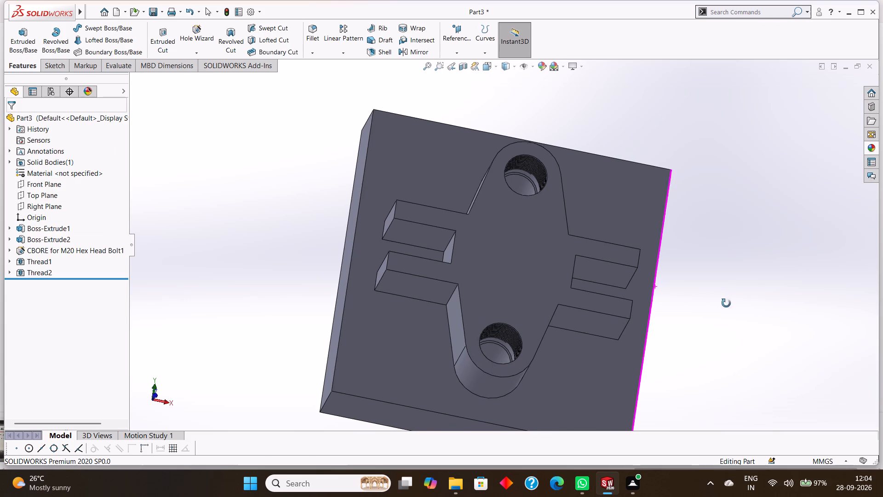
middle_drag(726, 303, 733, 292)
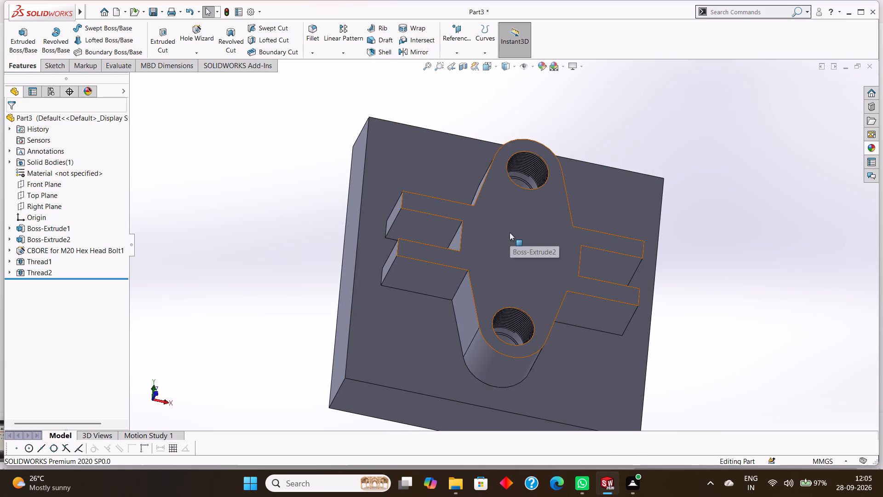
click(510, 232)
click(548, 207)
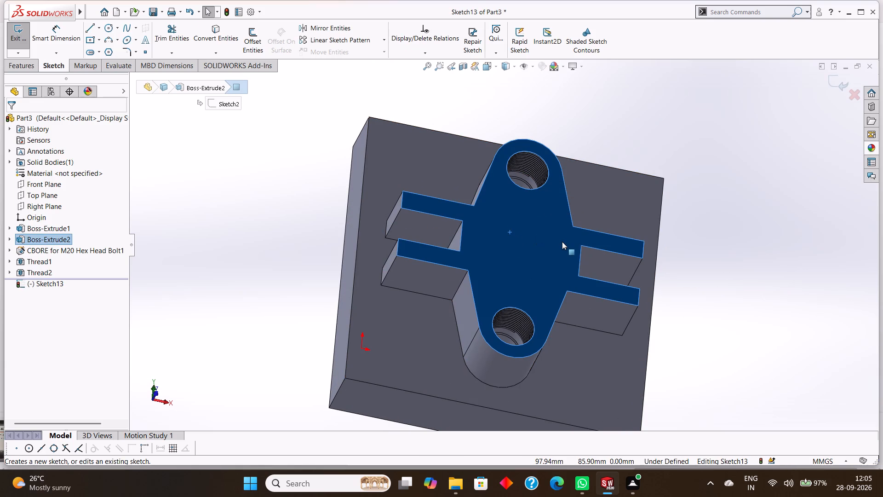
key(ctrl+8)
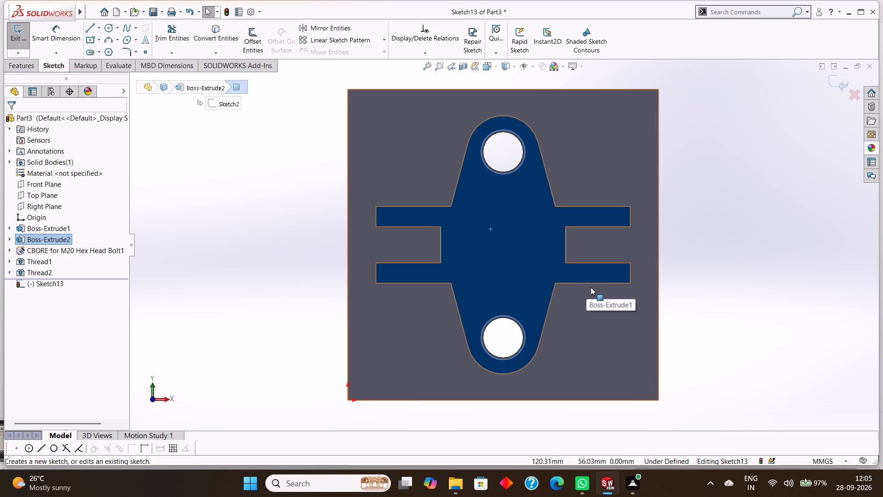
key(Escape)
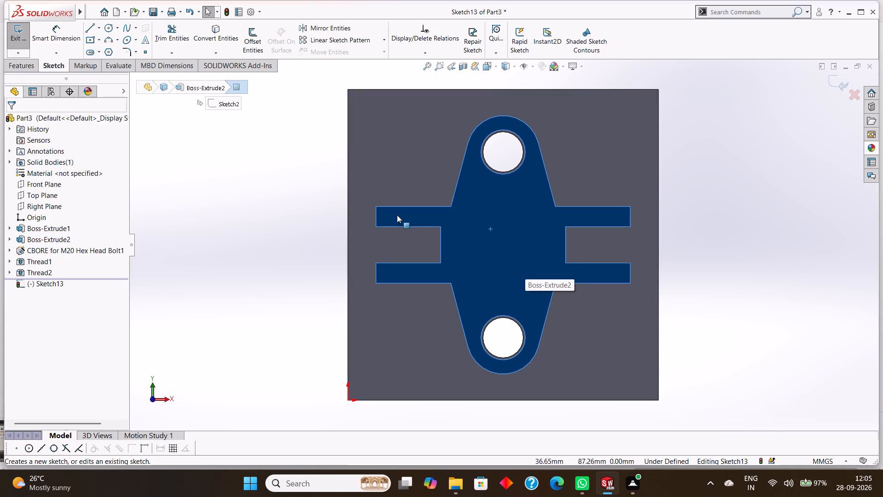
click(109, 27)
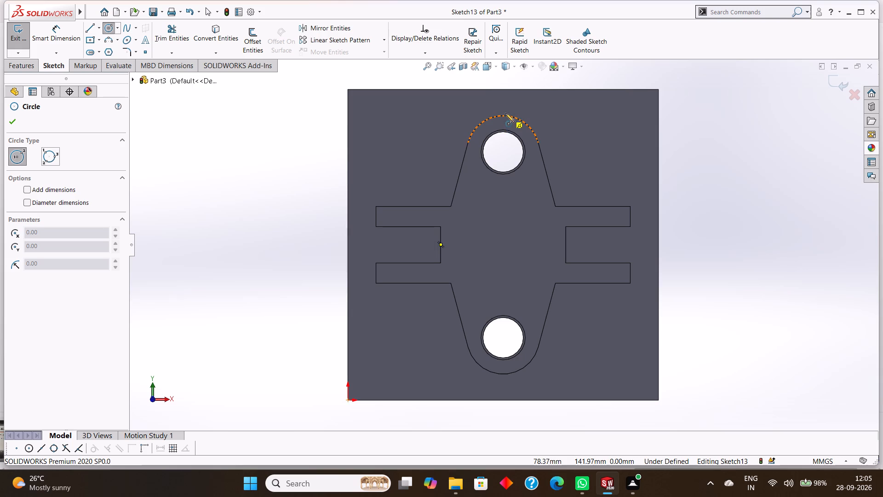
click(504, 244)
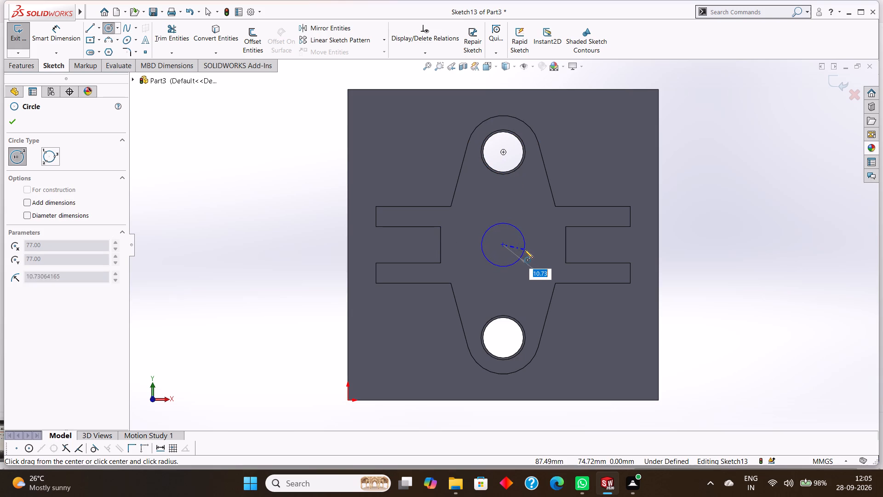
click(525, 249)
click(14, 121)
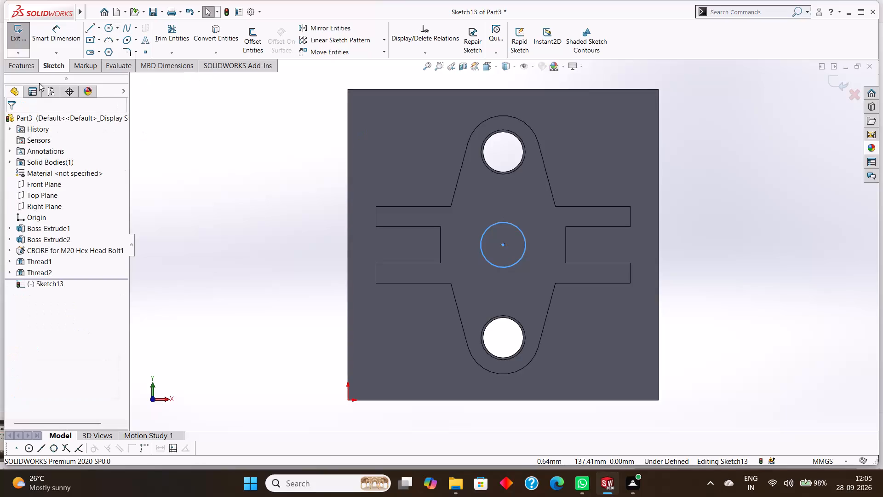
Dimension the central circle's diameter and set it to 28 mm.
click(52, 29)
click(505, 220)
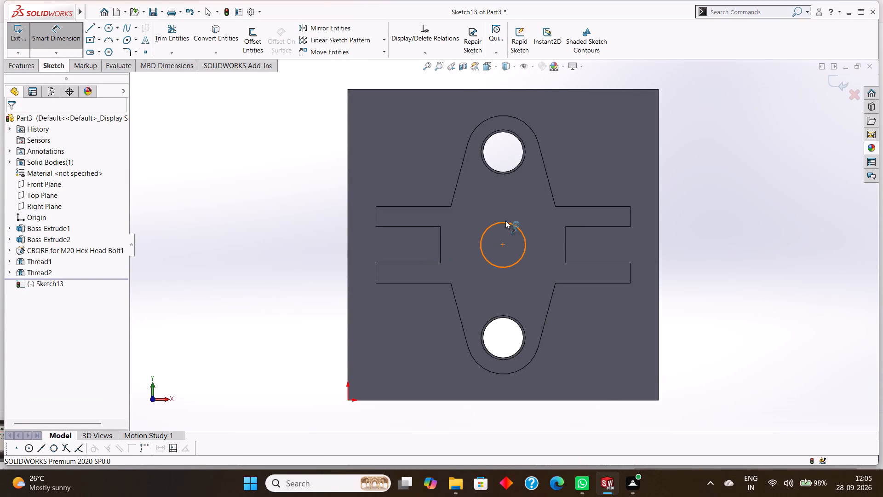
click(553, 242)
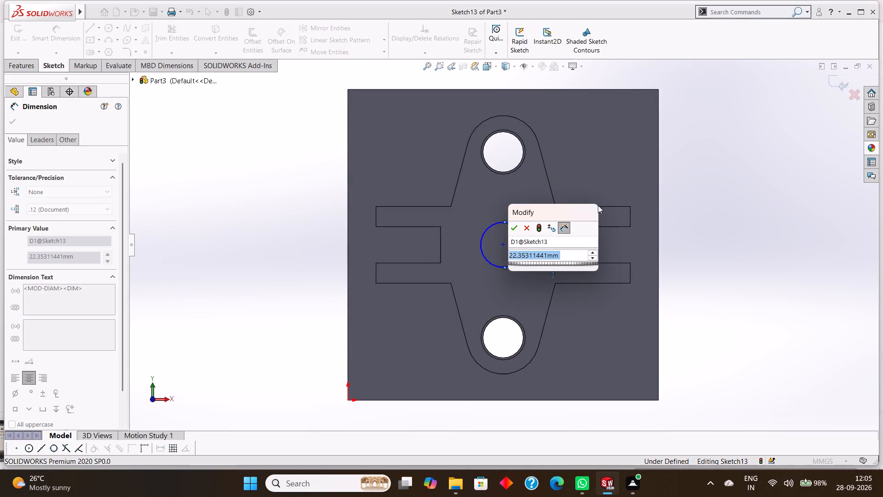
text(28)
key(Return)
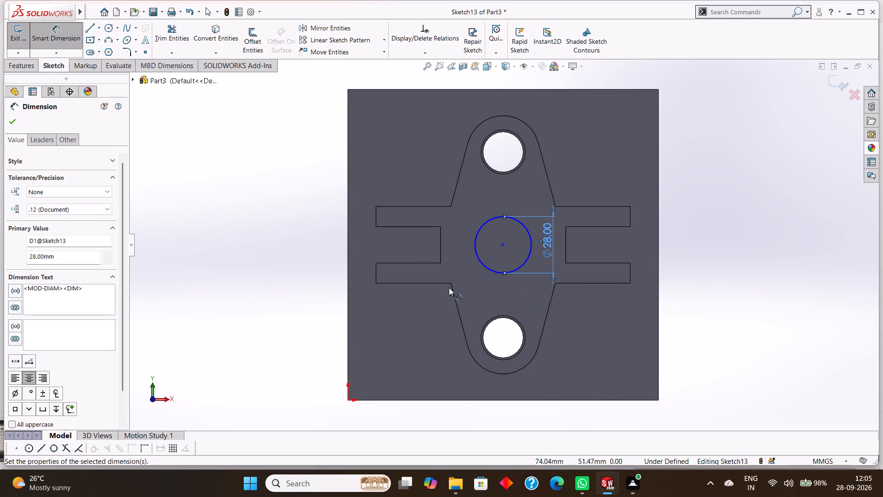
click(13, 120)
Cut the 28 mm circle through the whole part with an Extruded Cut set to Through All.
click(30, 67)
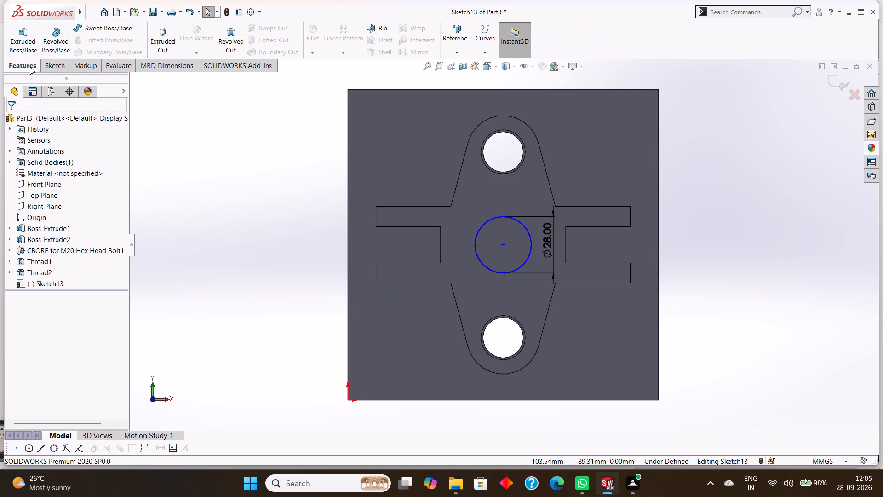
click(165, 39)
middle_drag(729, 387, 730, 242)
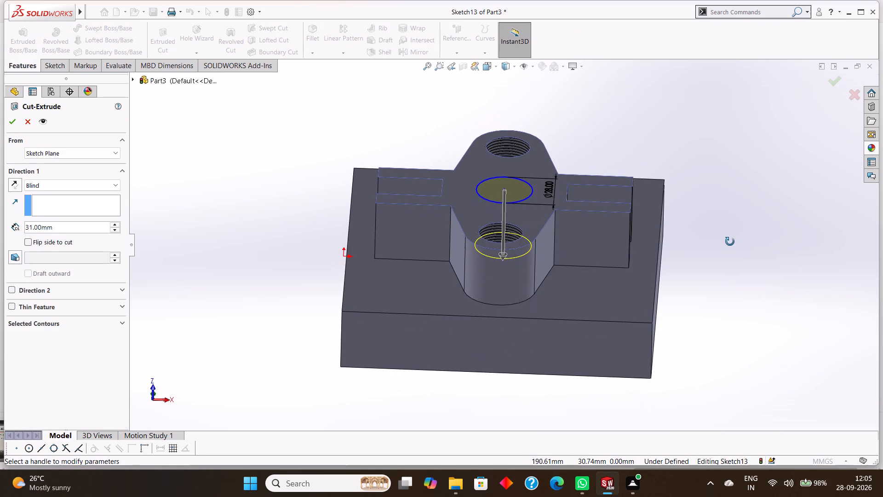
middle_drag(730, 242, 731, 246)
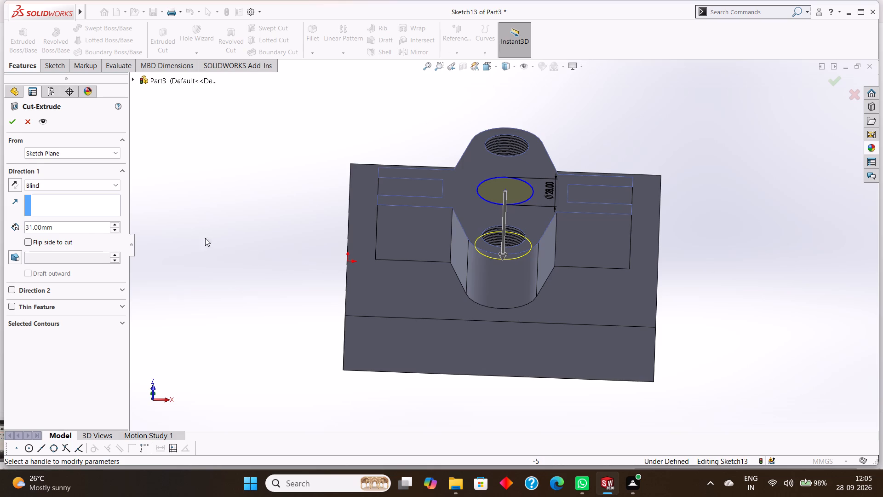
click(51, 182)
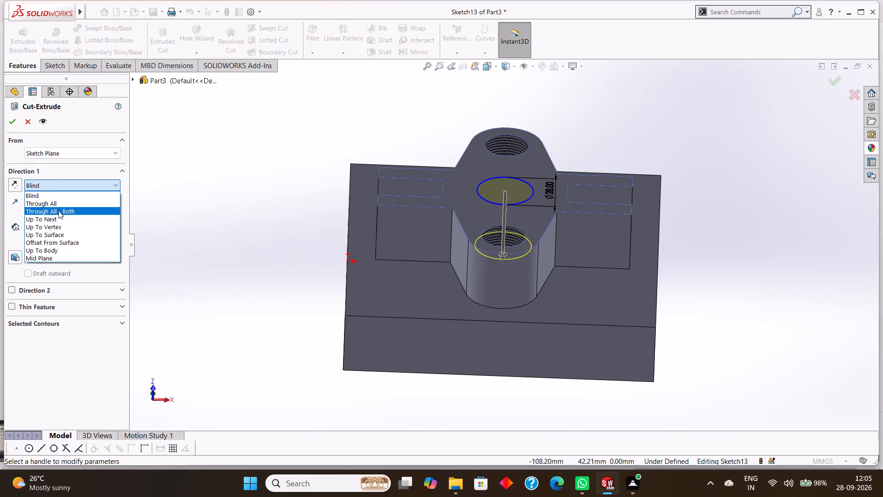
click(50, 204)
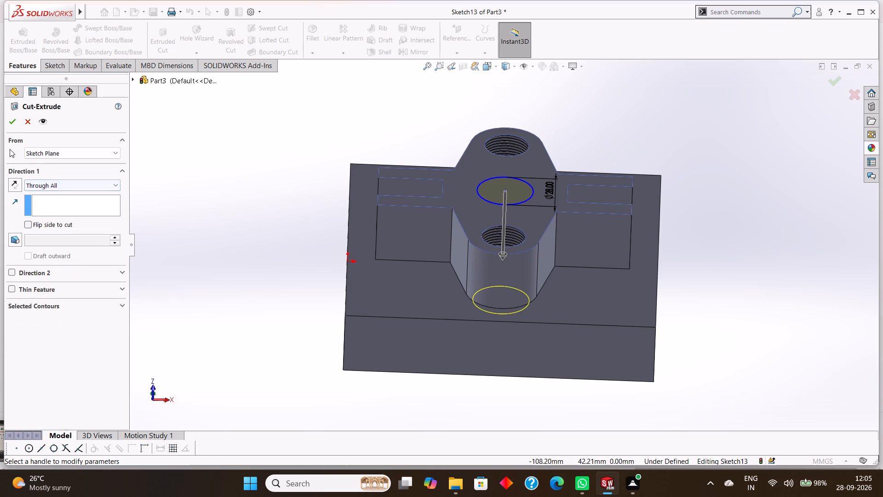
click(10, 123)
click(714, 236)
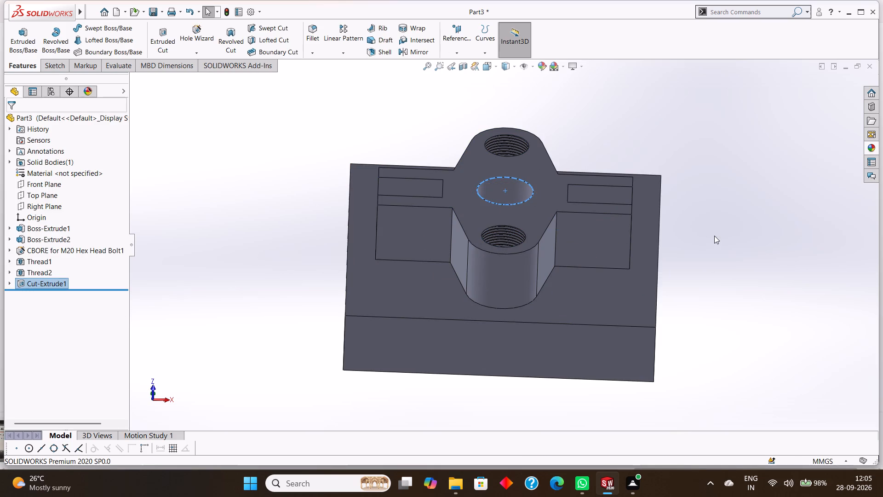
On the boss's top face, sketch a circle of 20 mm radius concentric with the central through hole.
click(545, 179)
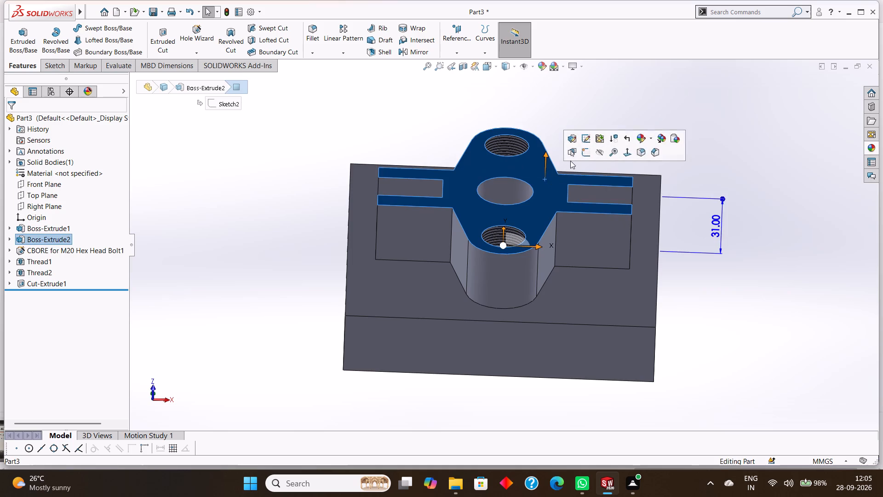
click(582, 153)
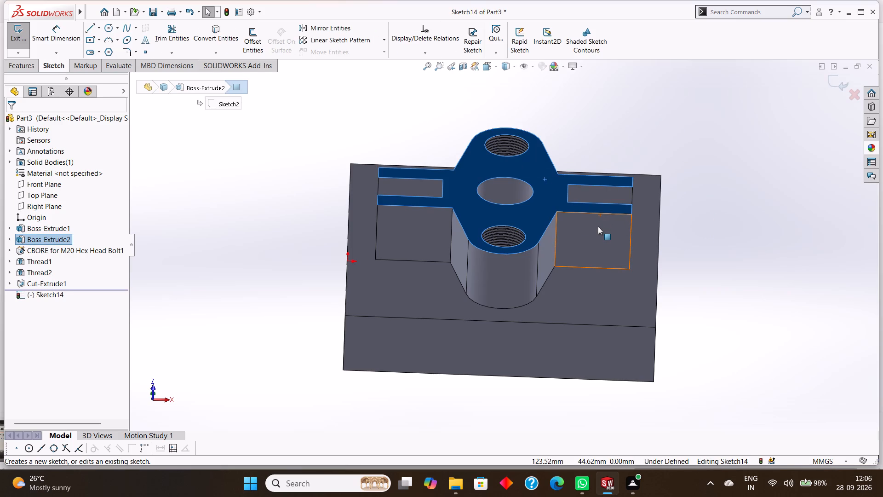
key(ctrl+8)
key(Escape)
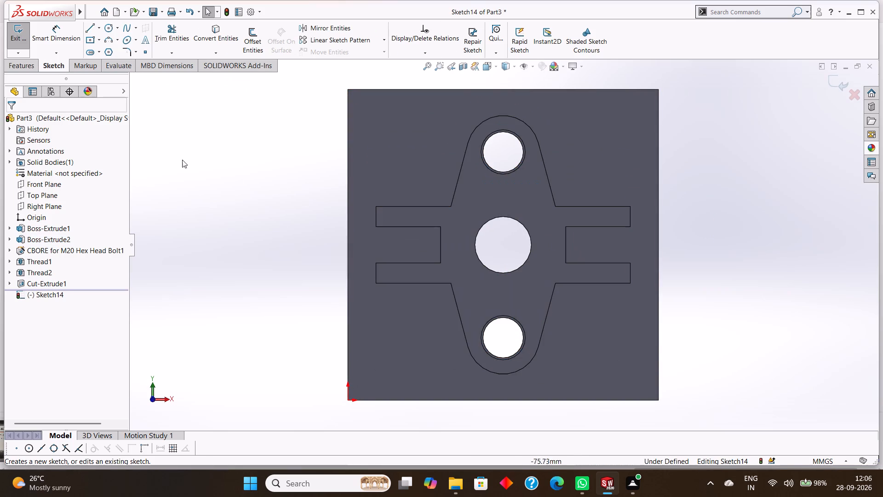
click(107, 26)
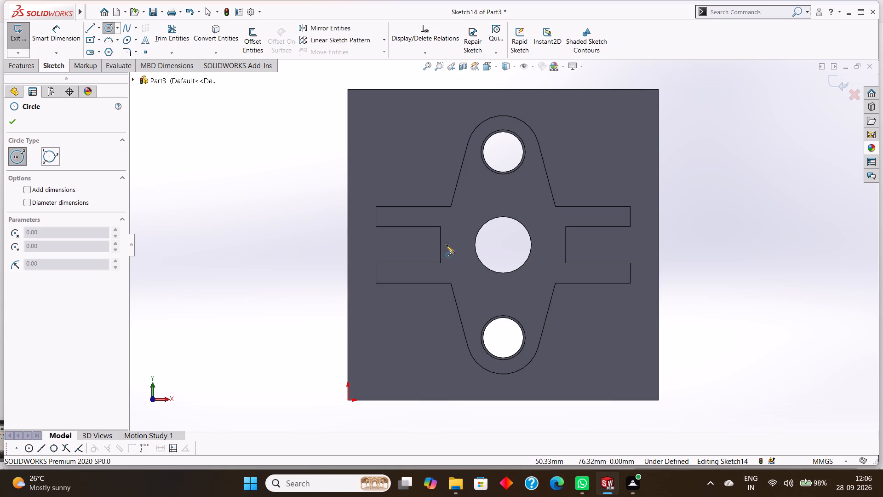
click(502, 243)
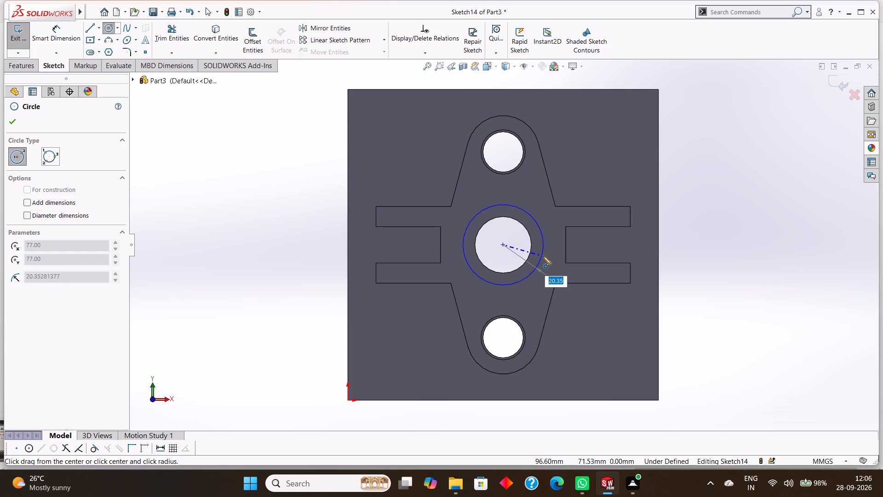
text(20)
key(Return)
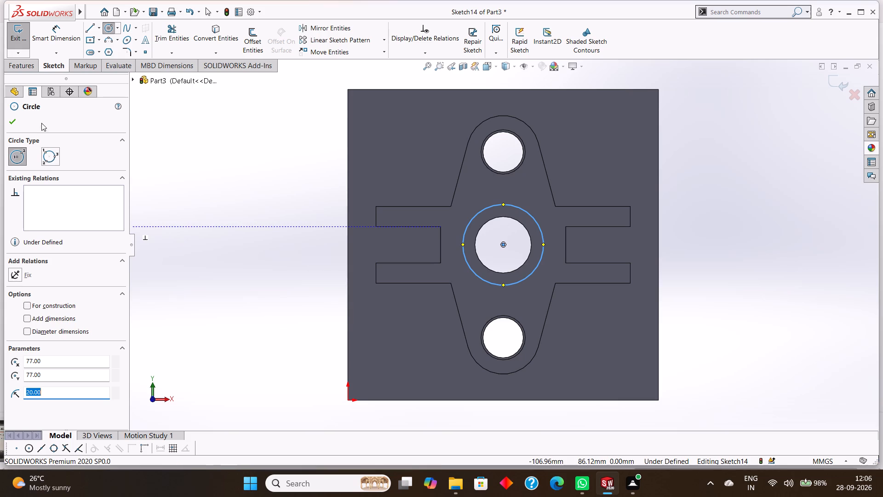
click(12, 119)
Cut the 20 mm radius circle as a blind Extruded Cut 26 mm deep.
click(24, 68)
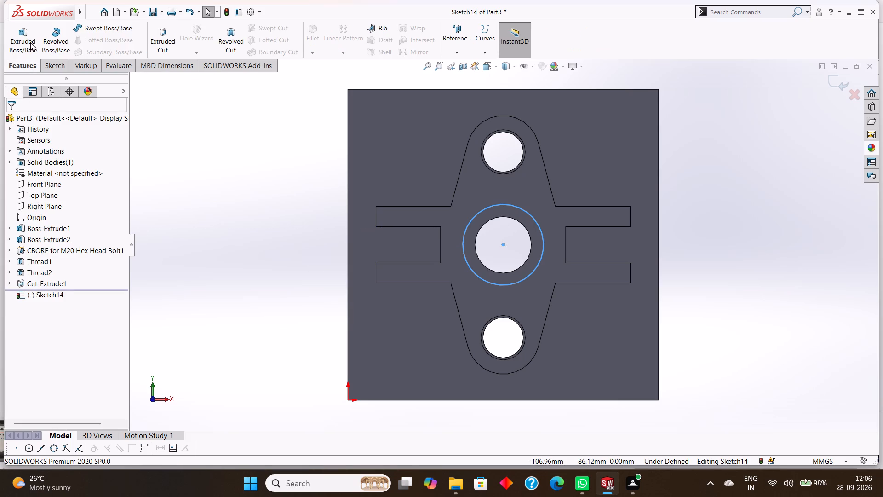
click(163, 35)
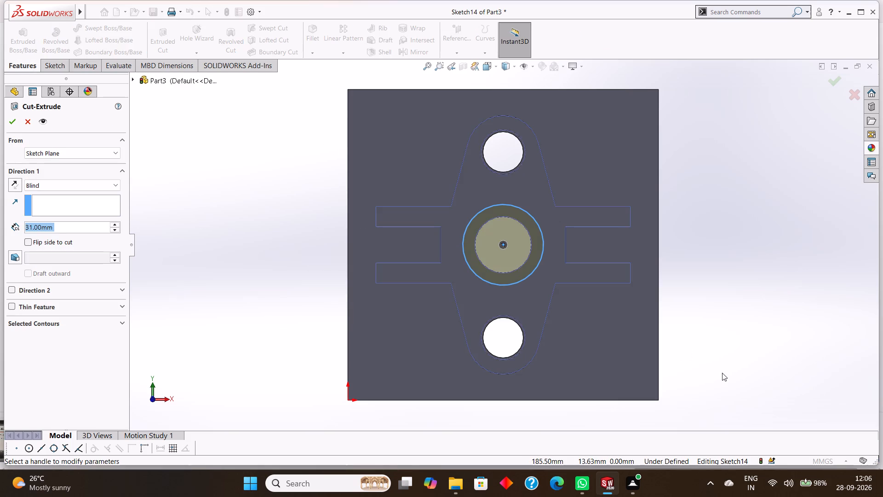
middle_drag(722, 373, 725, 259)
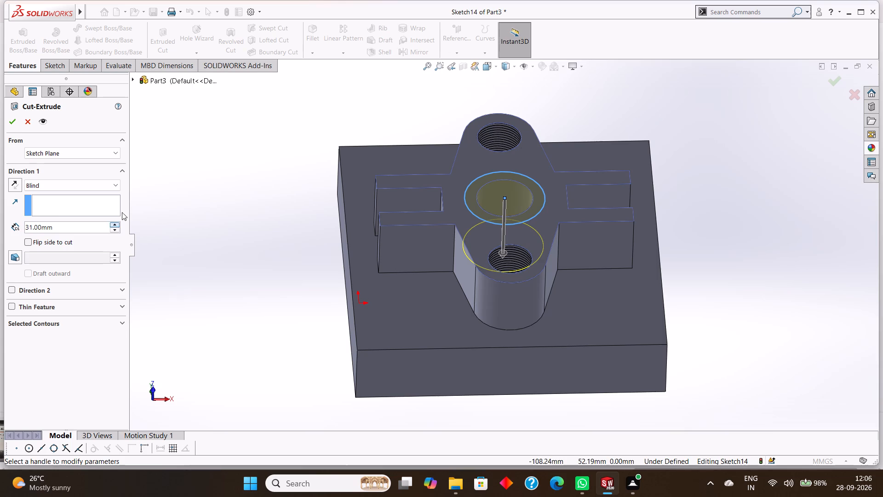
click(58, 220)
click(77, 225)
drag(90, 225, 5, 225)
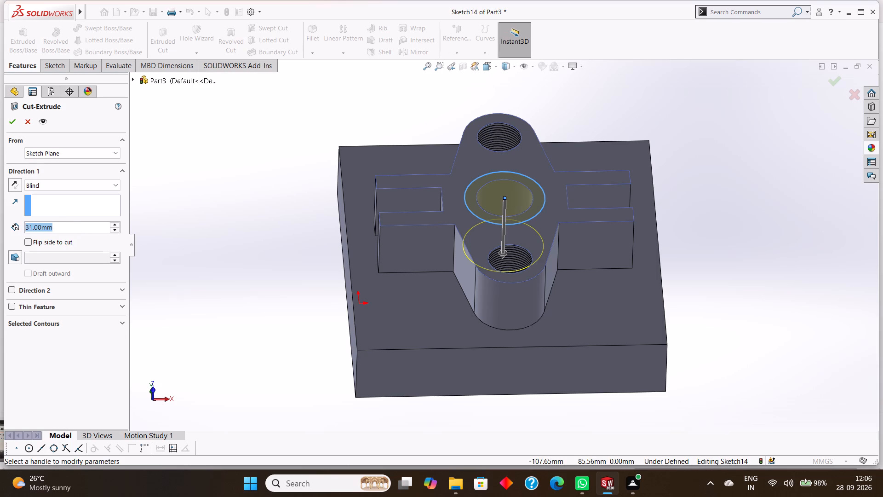
drag(5, 225, 4, 225)
text(26)
key(Return)
click(11, 116)
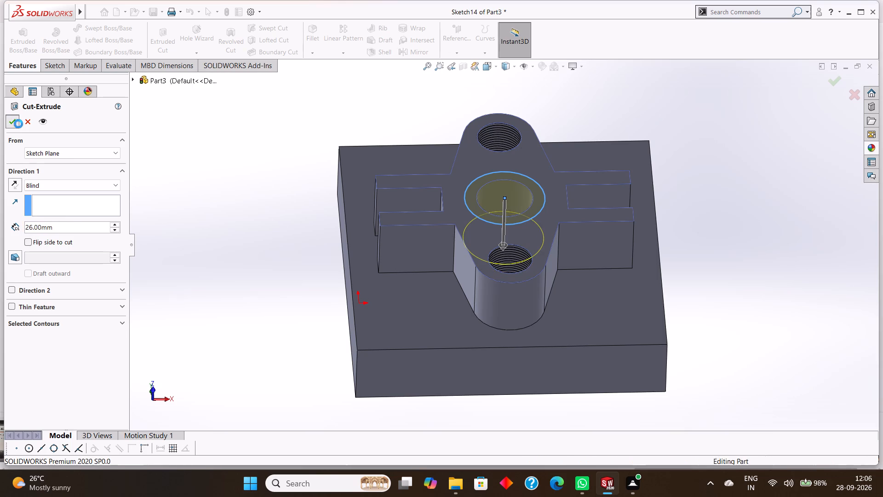
click(716, 217)
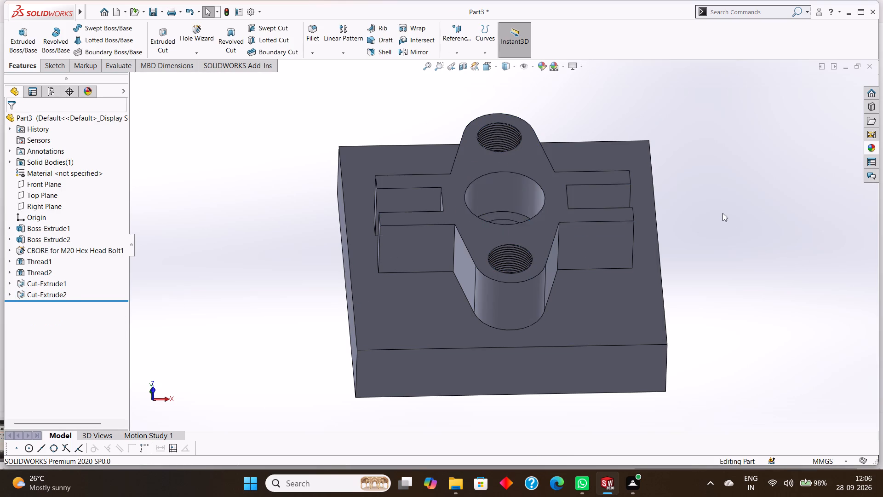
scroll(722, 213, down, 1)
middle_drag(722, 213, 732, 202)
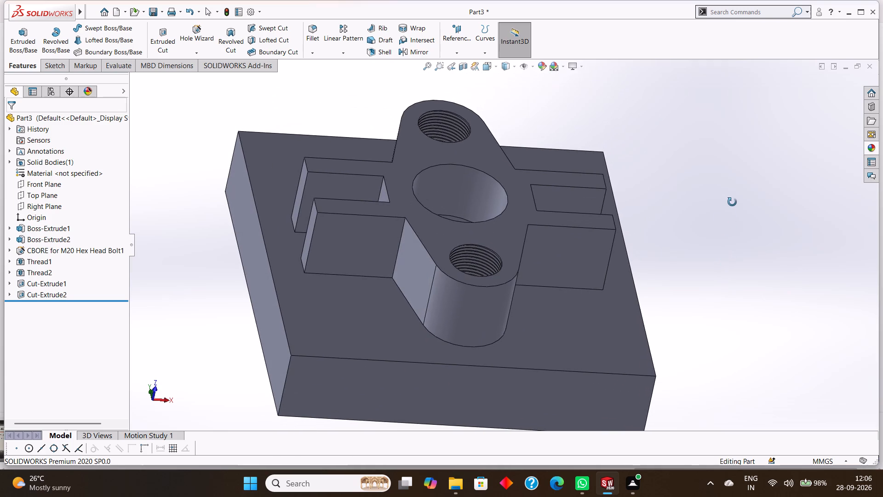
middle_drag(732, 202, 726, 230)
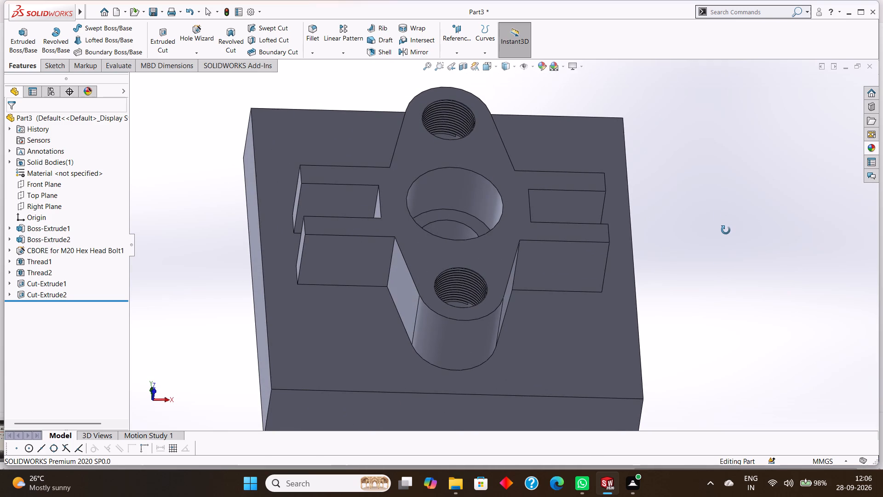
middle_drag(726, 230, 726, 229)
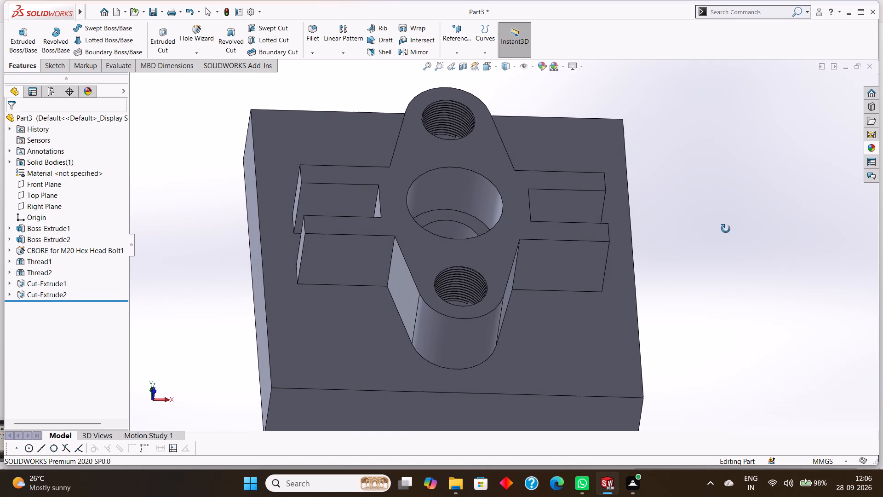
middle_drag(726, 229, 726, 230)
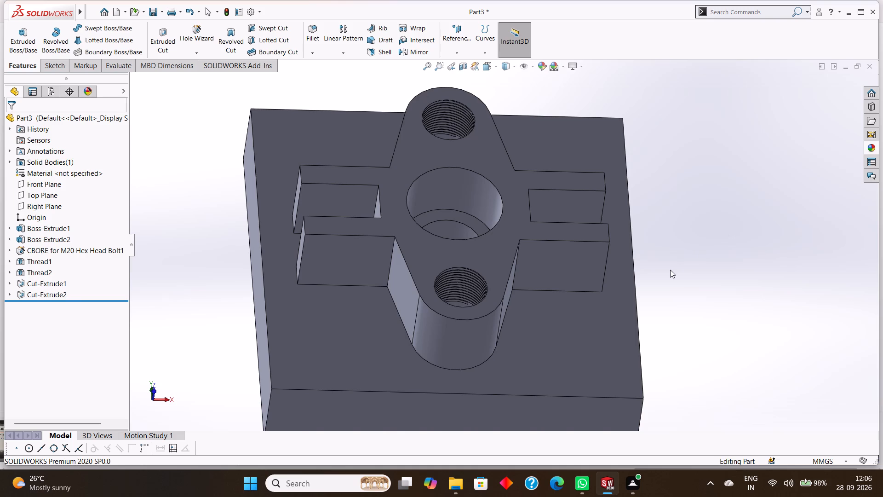
Add a Metric Tap M20x1.5 thread from the top edge of the central 40 mm counterbore, blind 26 mm deep.
scroll(670, 270, up, 1)
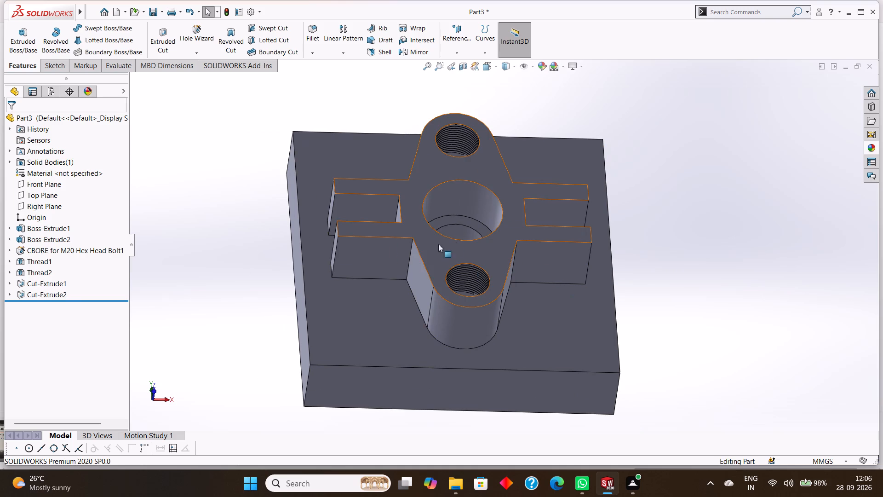
click(196, 54)
click(206, 85)
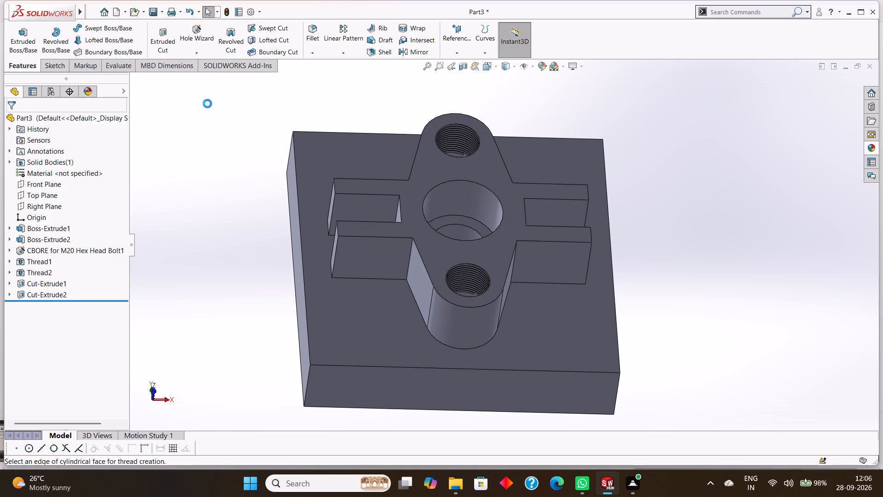
click(510, 257)
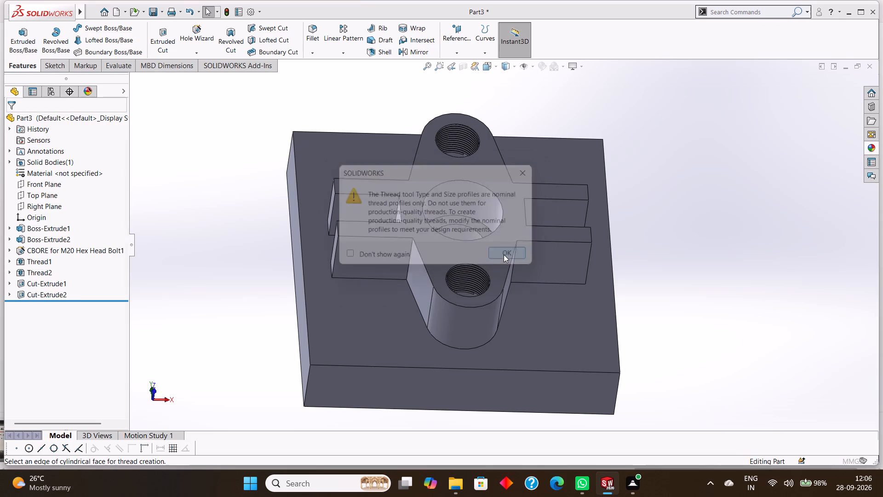
click(459, 181)
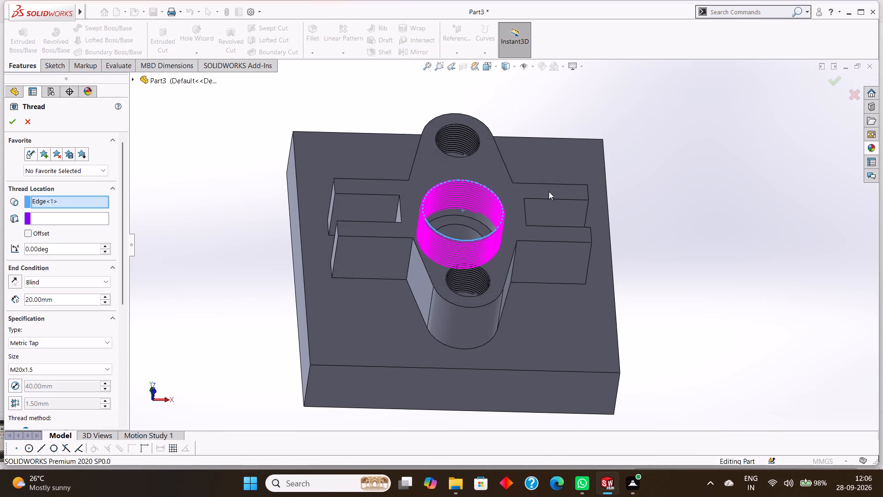
drag(62, 294, 5, 290)
drag(66, 296, 6, 290)
text(26)
key(Return)
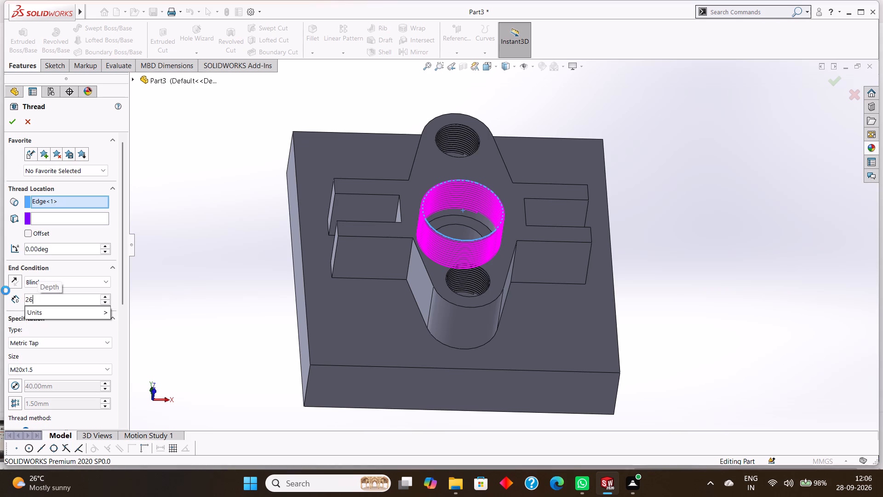
click(9, 121)
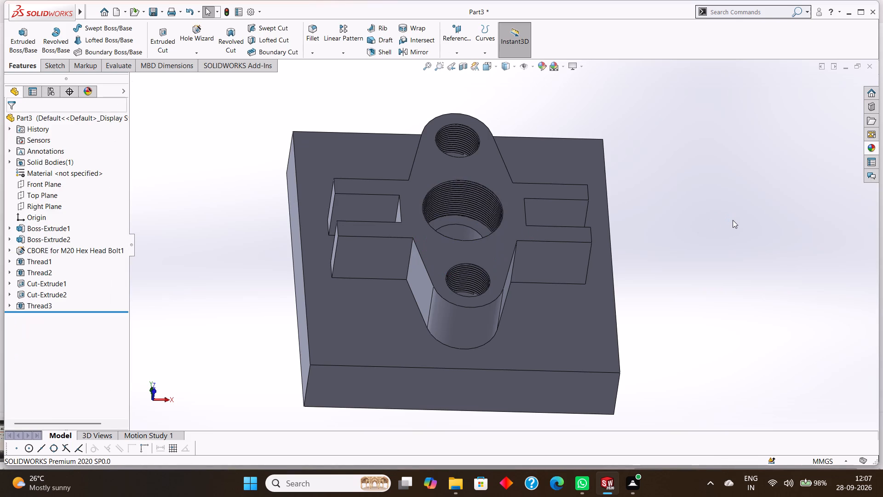
click(733, 220)
Open a new sketch on the top face of the square base block, viewed normal to the face.
middle_drag(734, 233, 743, 264)
scroll(743, 264, up, 2)
scroll(706, 270, up, 2)
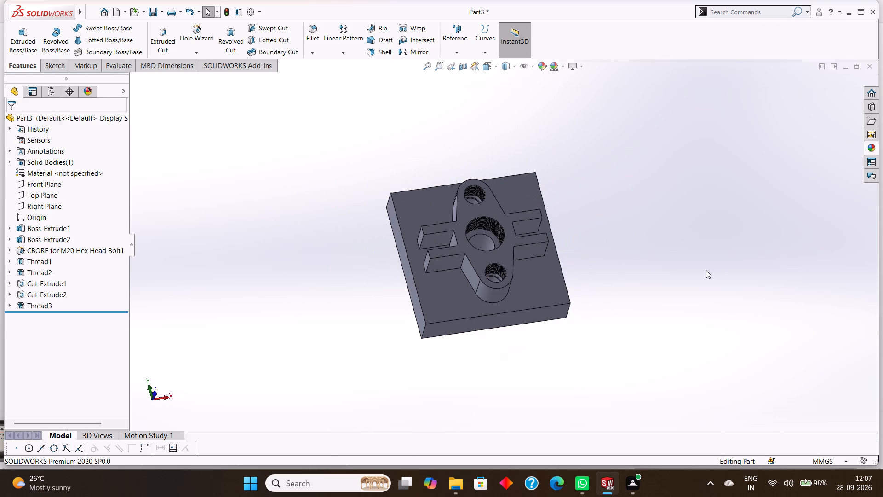
scroll(640, 200, down, 2)
scroll(533, 225, up, 3)
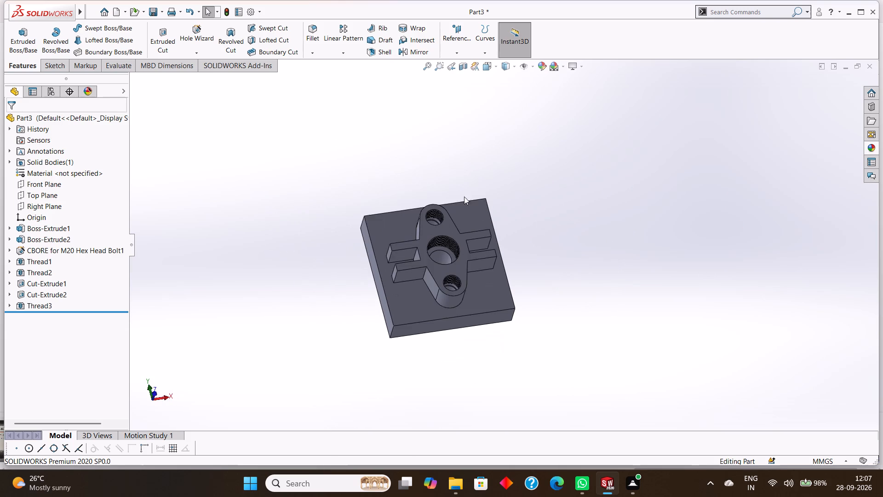
scroll(478, 191, up, 1)
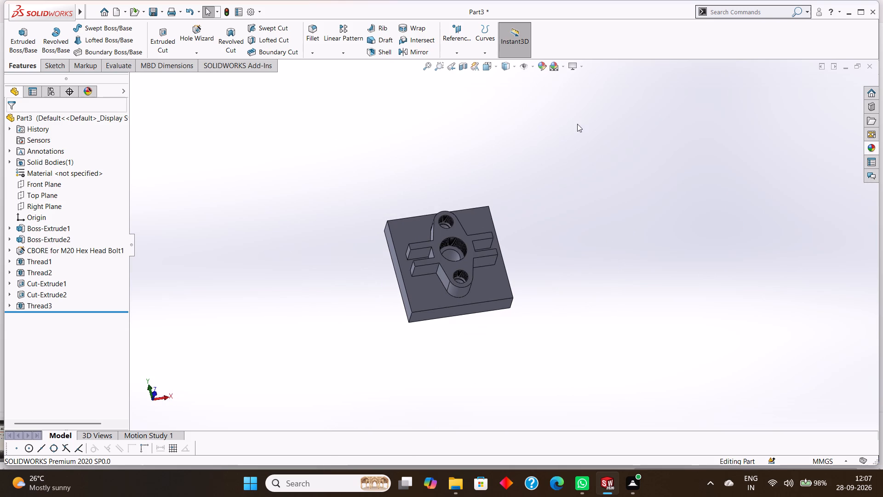
scroll(529, 150, down, 2)
scroll(540, 148, up, 4)
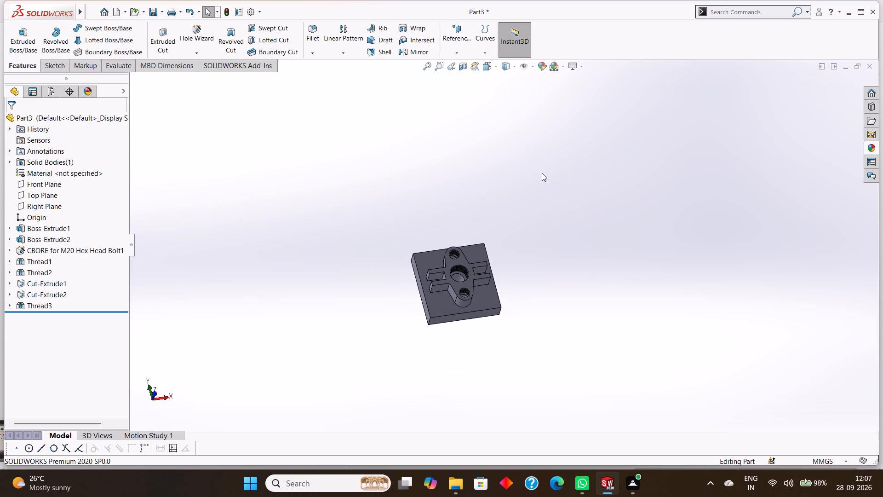
click(423, 258)
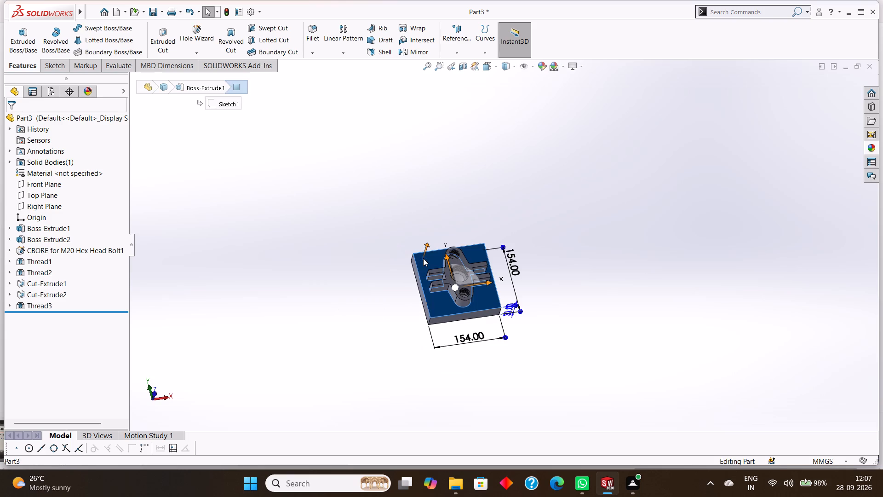
click(462, 231)
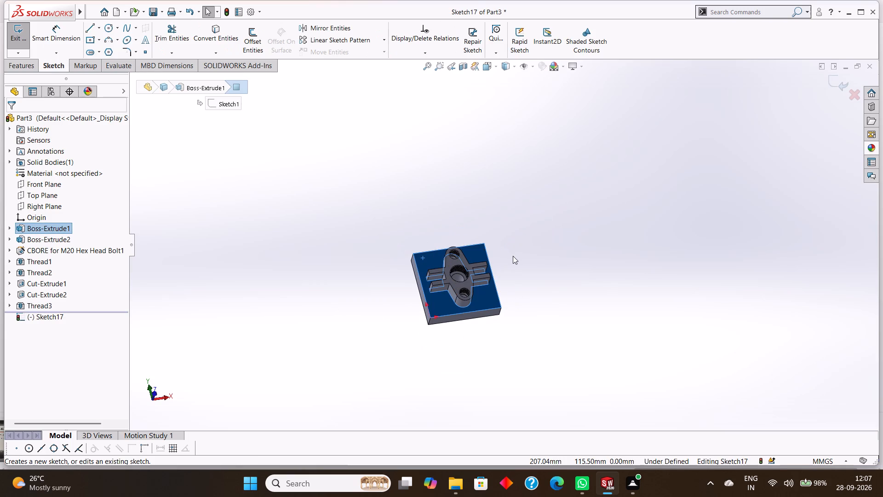
key(ctrl+8)
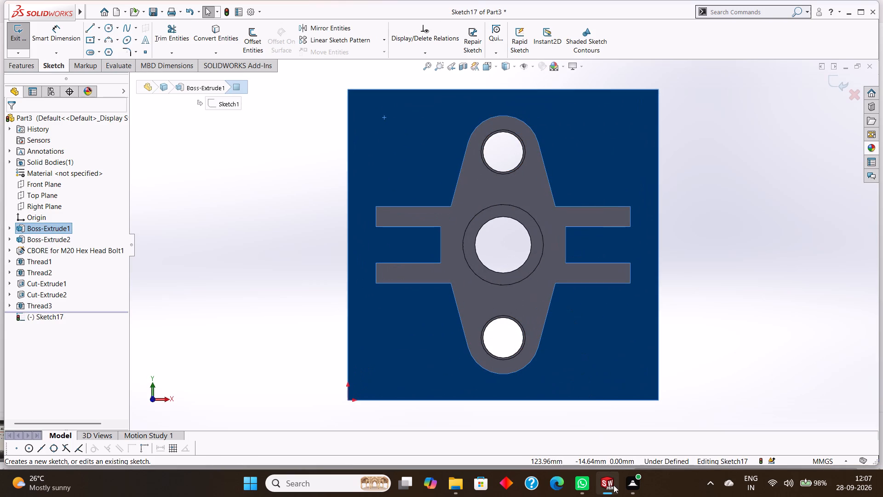
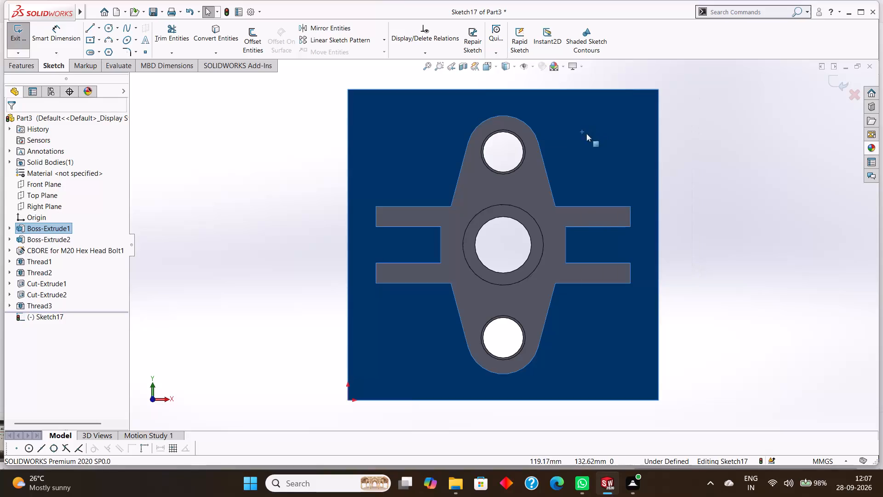
Sketch a circle of 10 mm radius near the upper-left corner of the square face and dimension its diameter as 20 mm.
key(Escape)
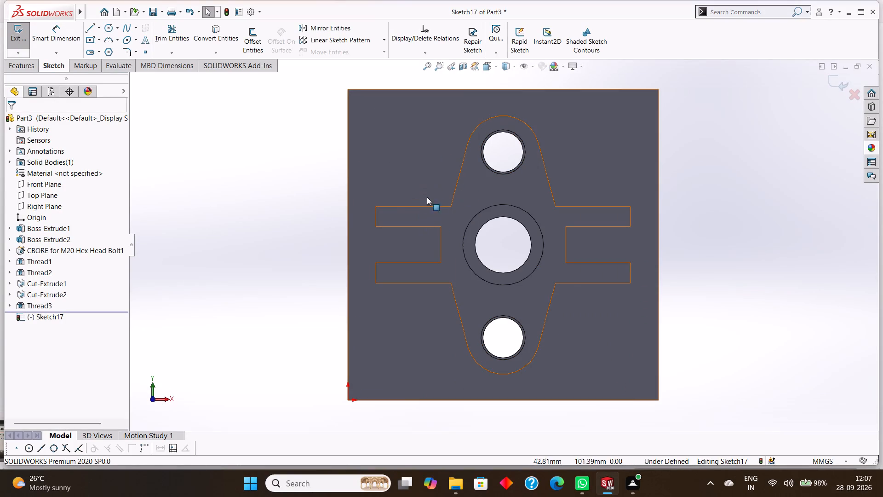
click(105, 28)
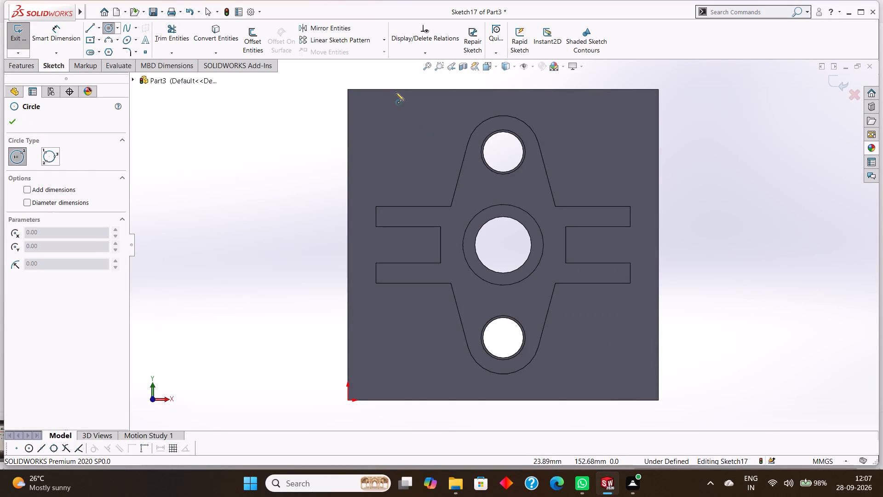
click(393, 135)
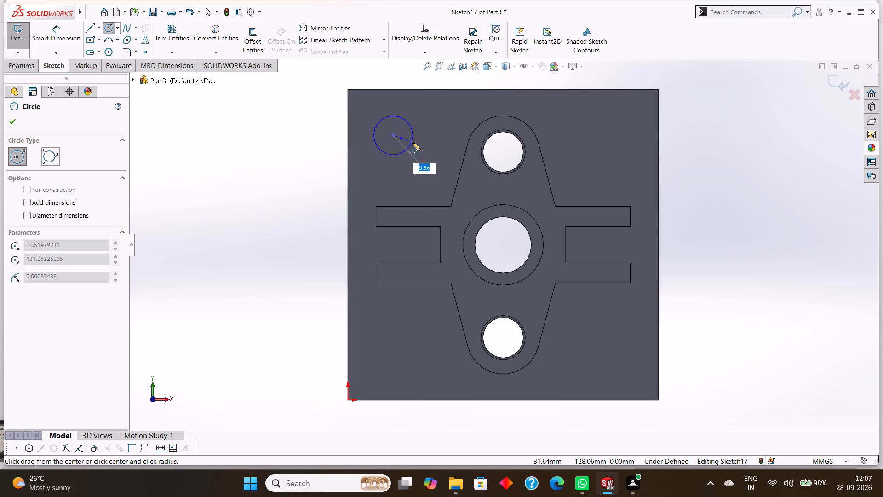
text(10)
key(Return)
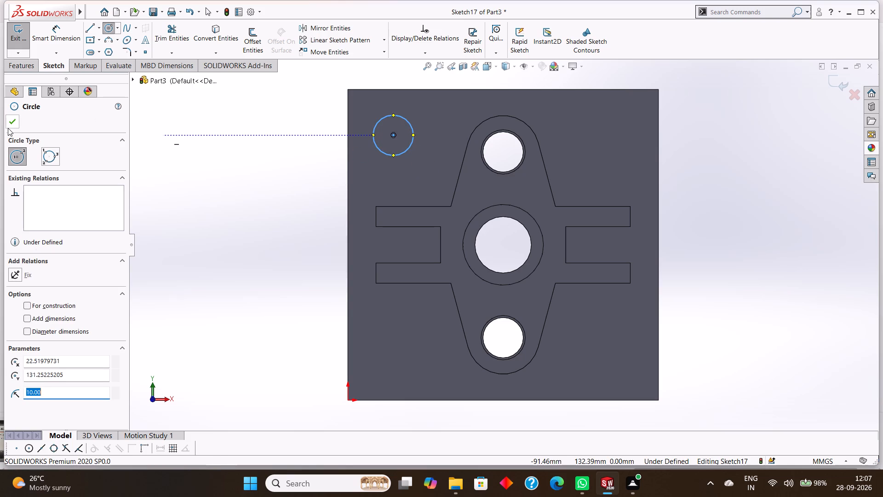
click(9, 126)
click(57, 38)
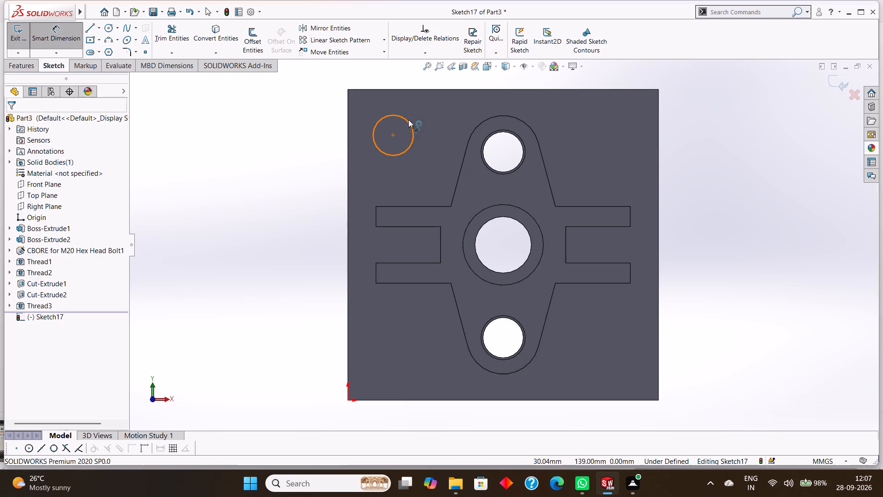
click(408, 121)
click(437, 118)
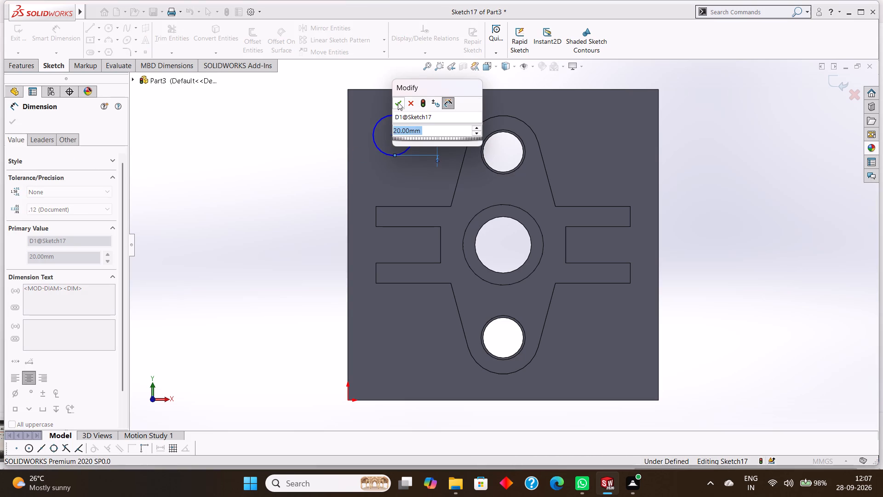
click(398, 102)
click(14, 125)
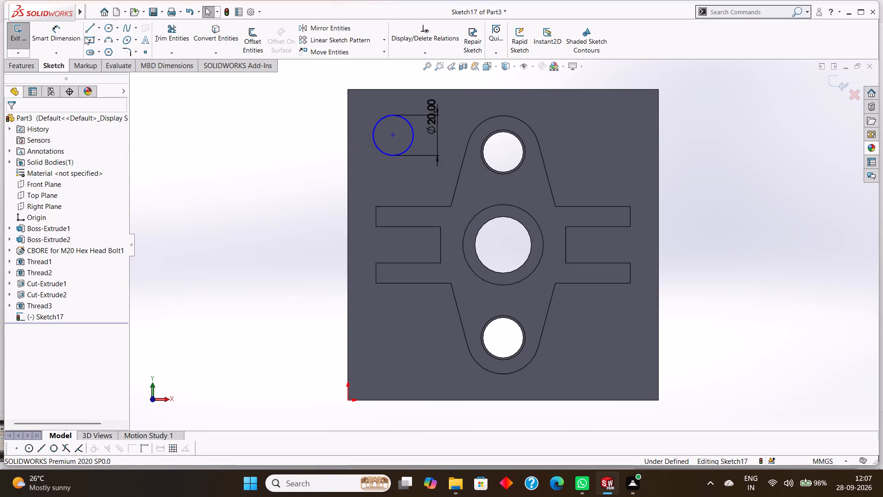
Dimension the circle's centre 26 mm horizontally and 26 mm vertically from the face's upper-left corner.
click(68, 36)
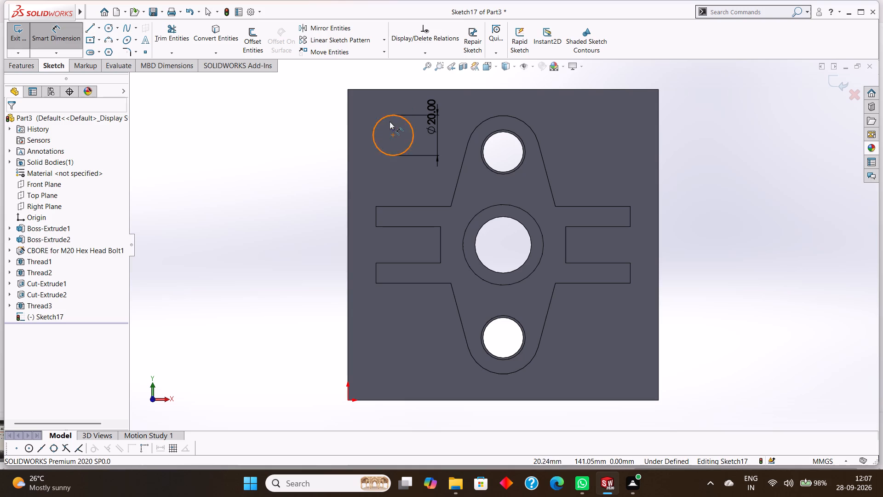
click(392, 135)
click(349, 89)
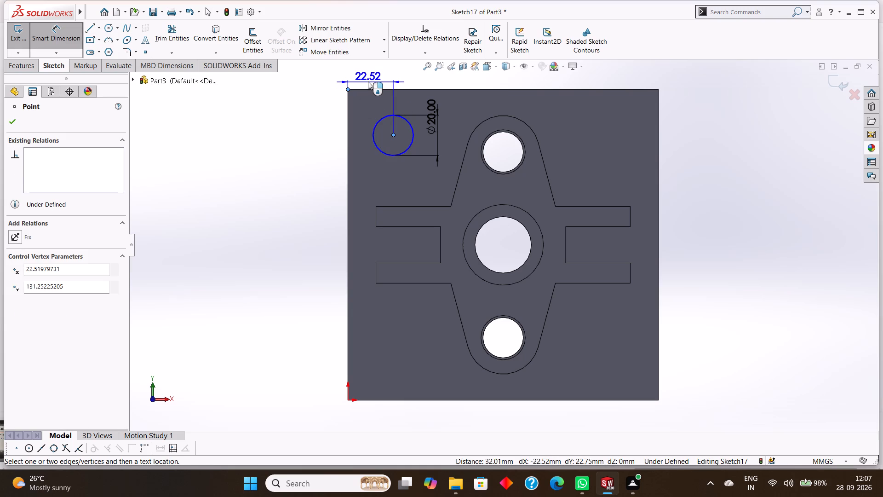
click(368, 81)
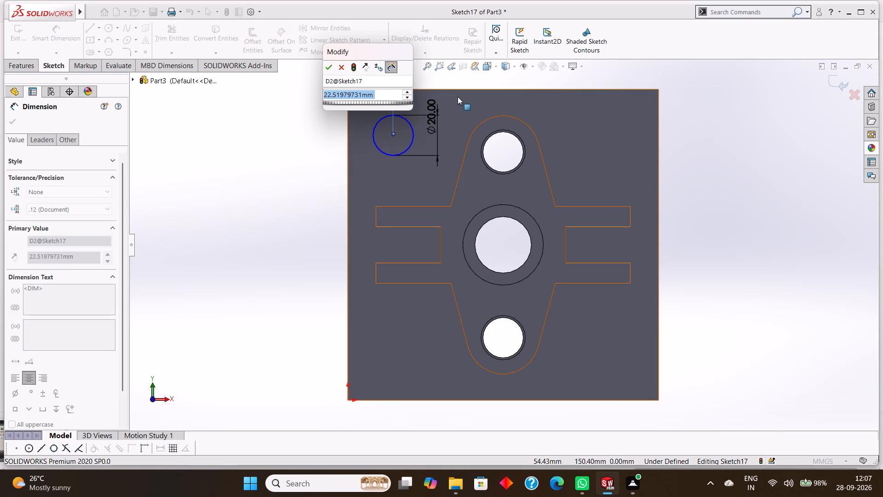
text(26)
key(Return)
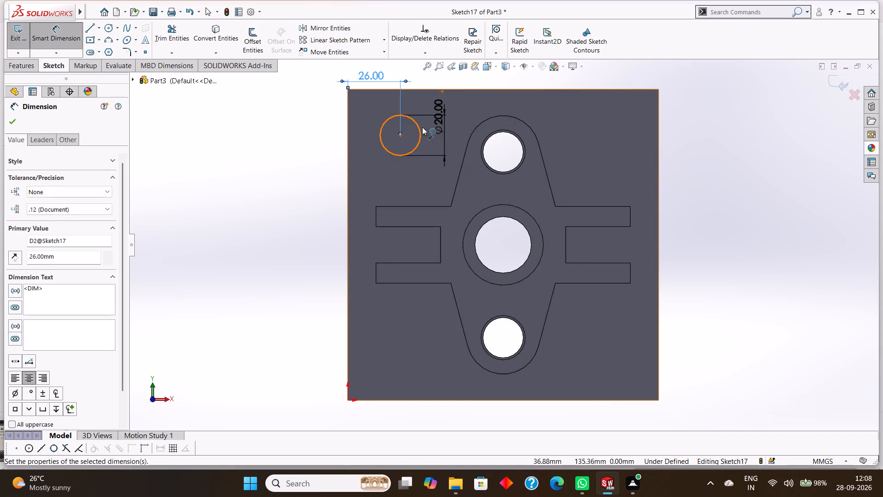
click(349, 90)
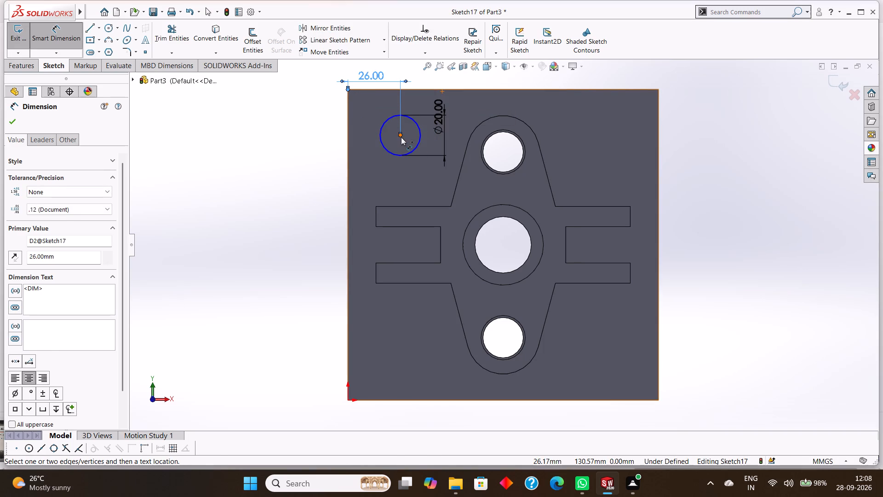
click(401, 137)
click(318, 116)
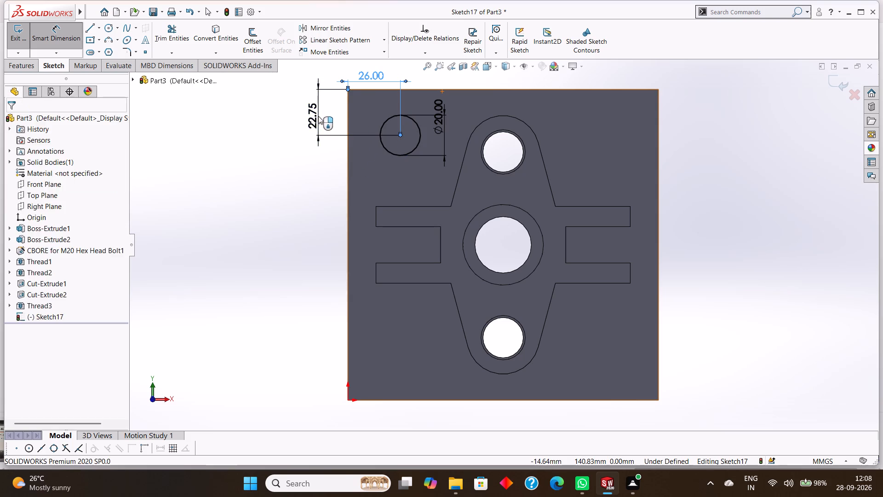
text(26)
key(Return)
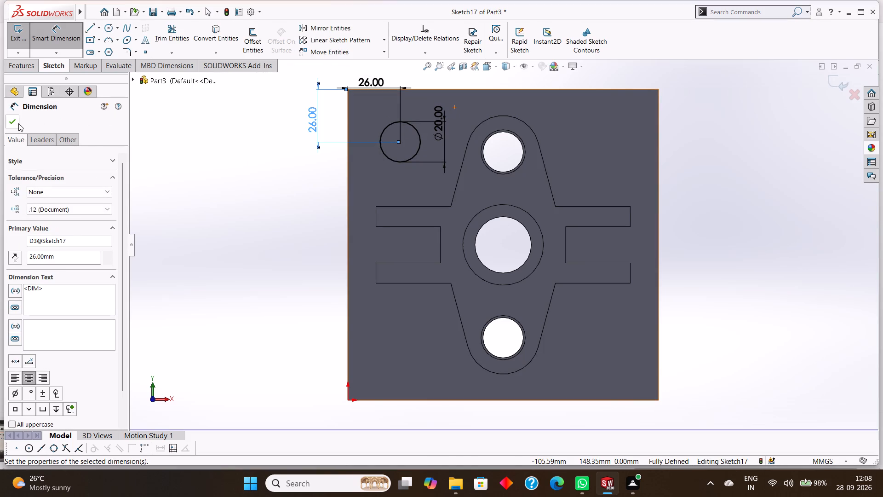
click(15, 121)
Sketch a second circle near the face's upper-right corner and dimension its diameter as 20 mm.
click(108, 28)
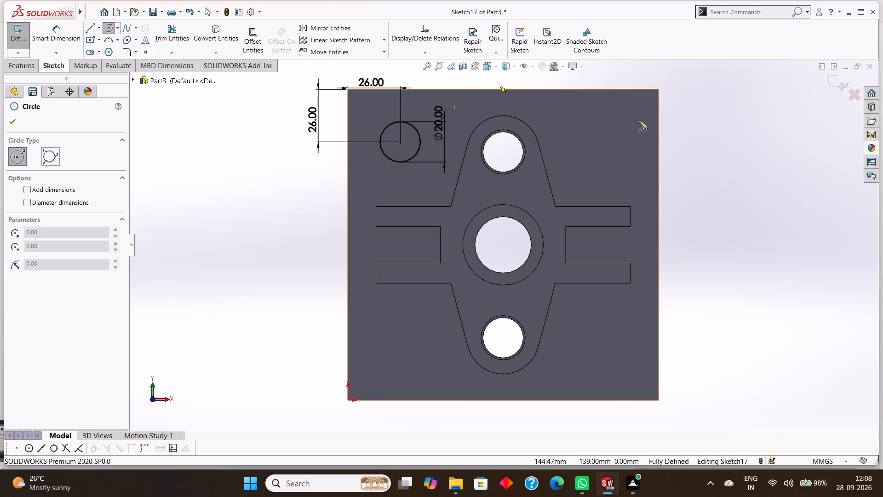
click(618, 133)
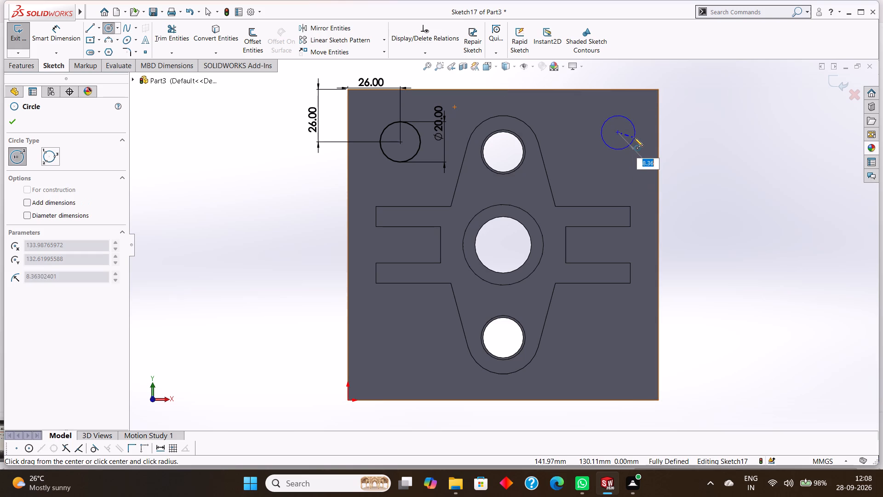
click(636, 138)
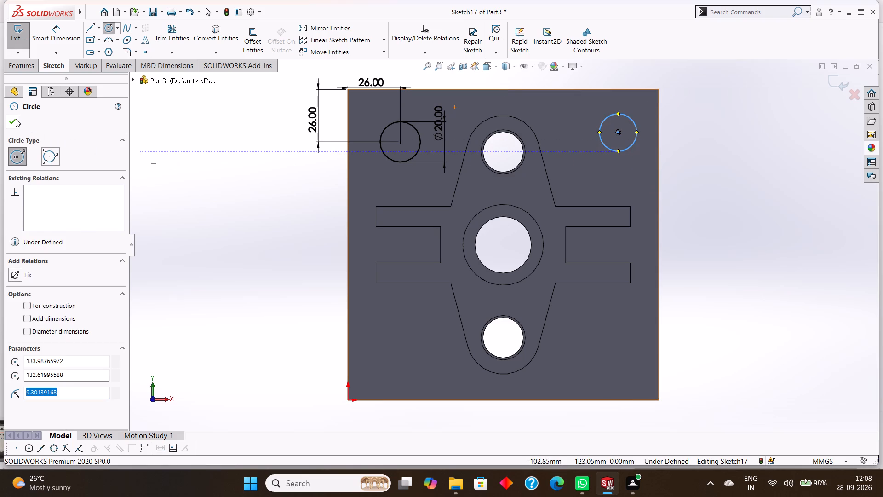
click(16, 119)
click(65, 31)
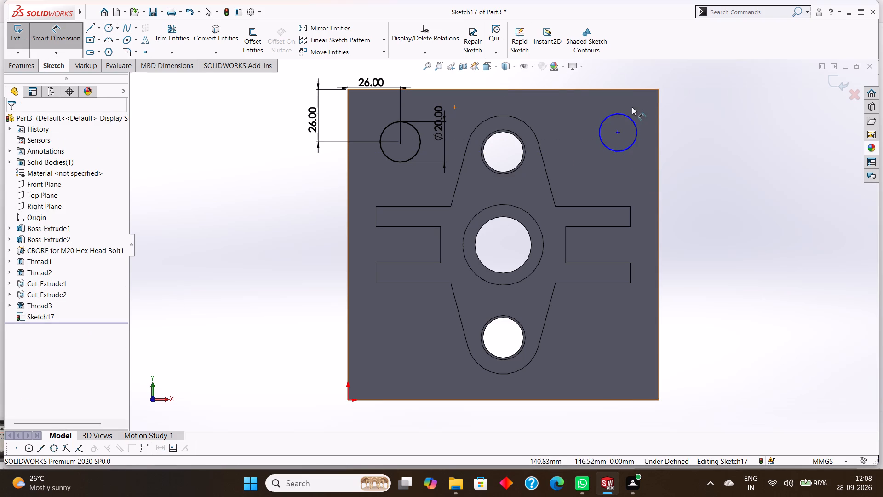
click(633, 119)
click(697, 132)
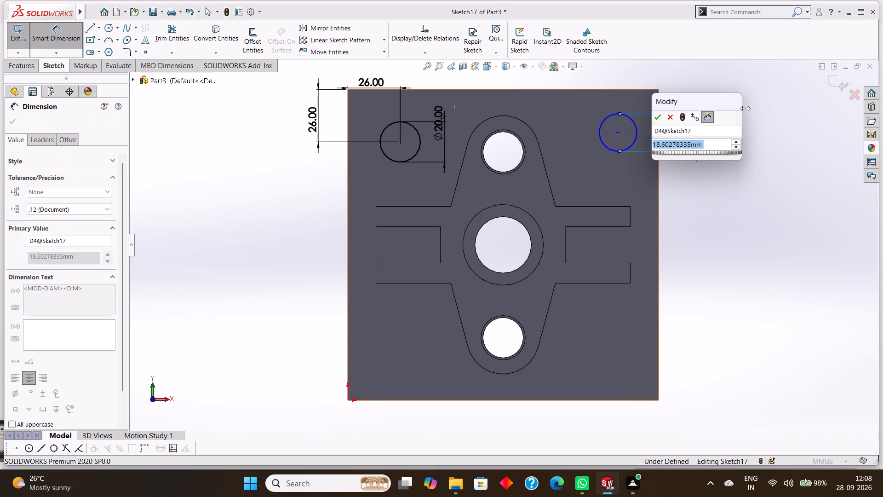
text(20)
key(Return)
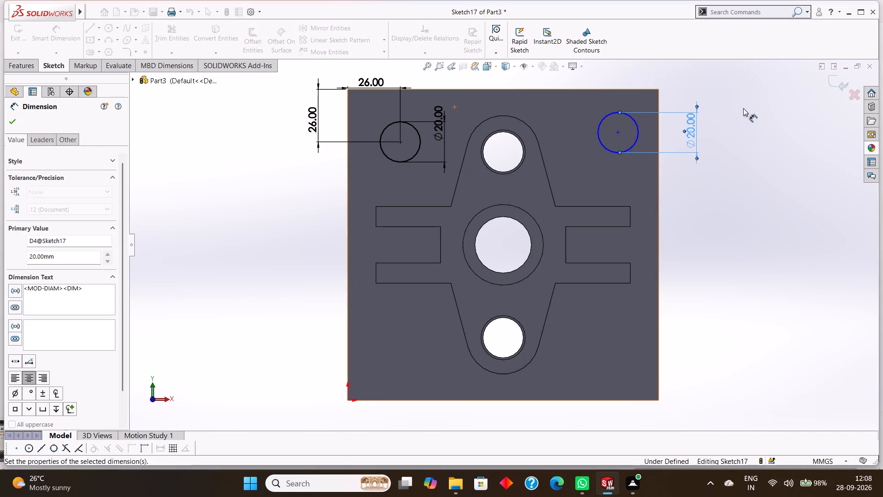
click(6, 125)
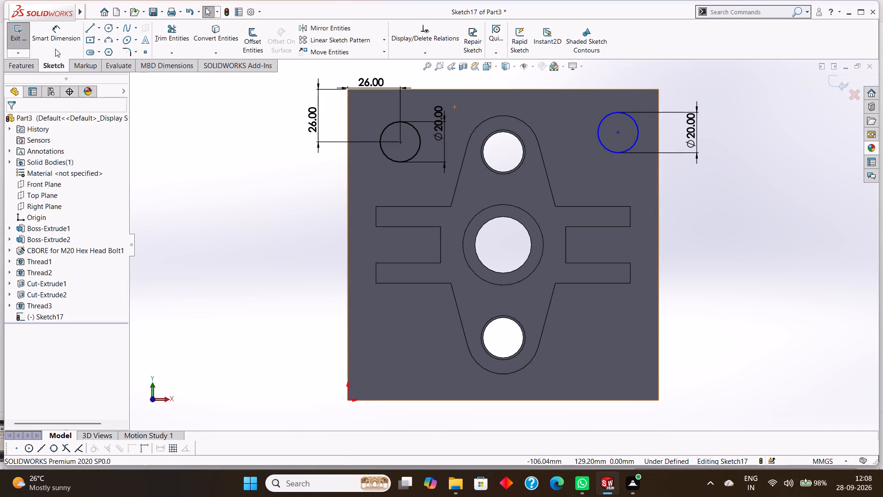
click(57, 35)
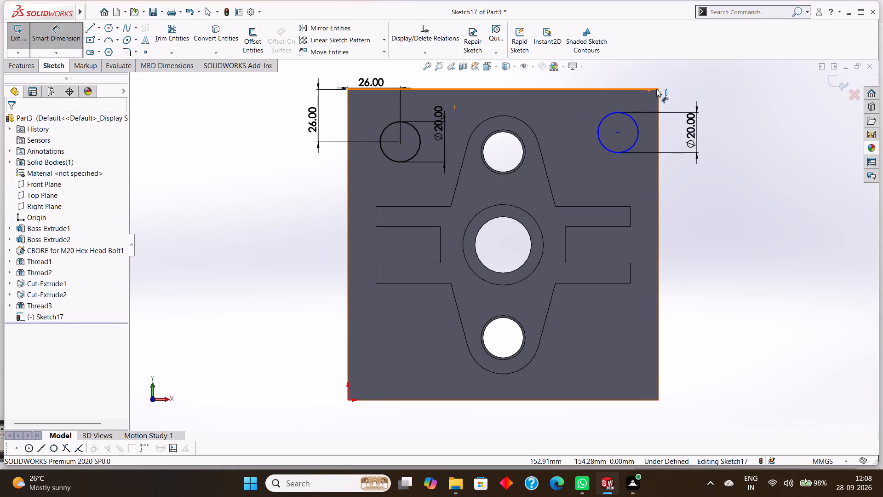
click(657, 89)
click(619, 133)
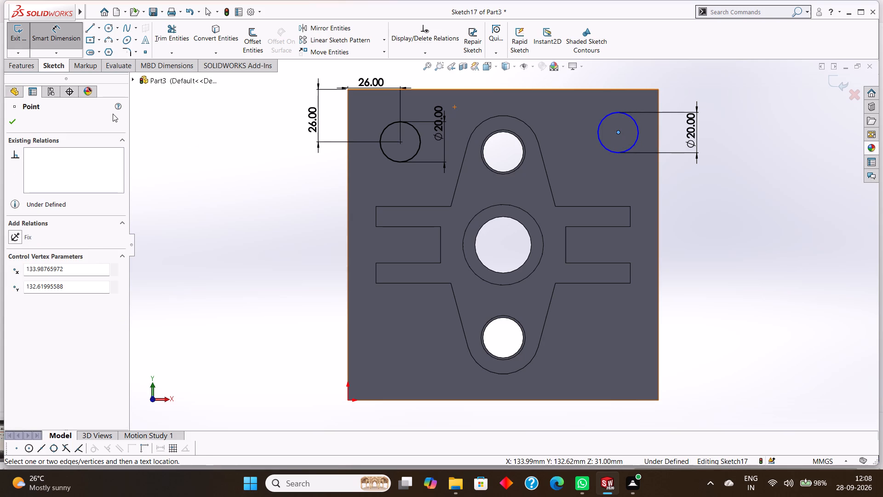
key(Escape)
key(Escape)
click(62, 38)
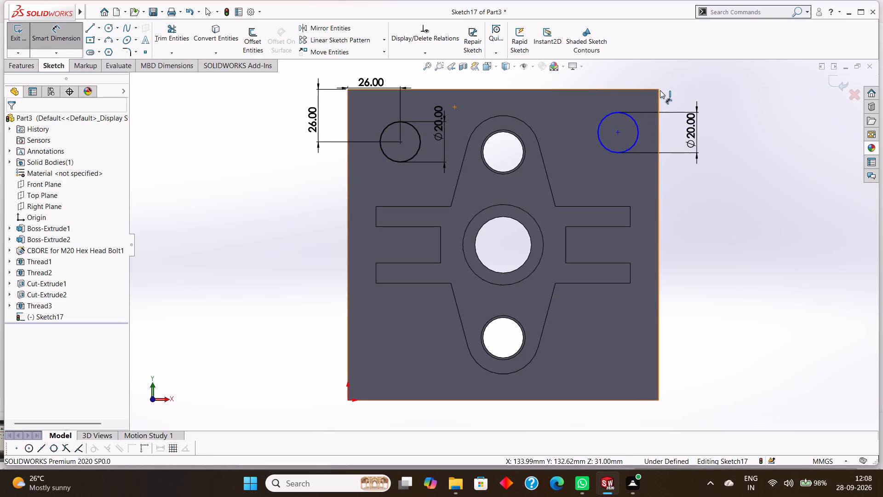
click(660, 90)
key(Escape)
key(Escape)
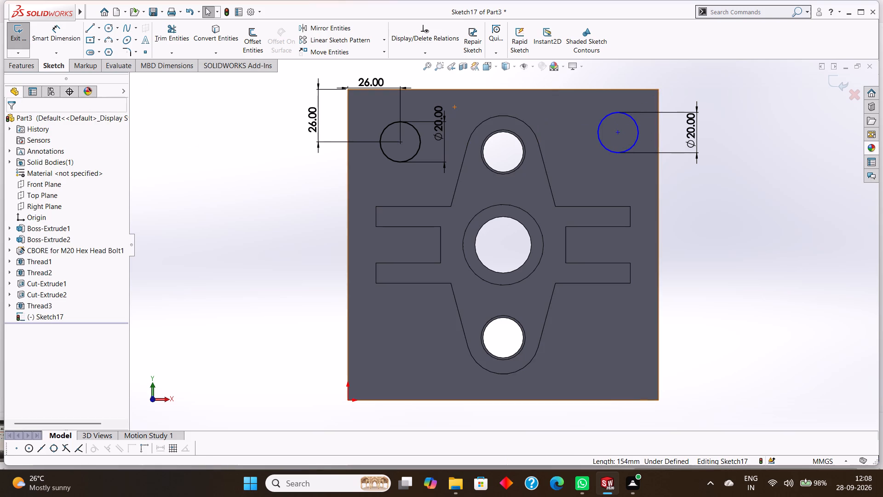
Dimension the second circle's centre 26 mm horizontally and 26 mm vertically from the face's upper-right corner.
click(57, 29)
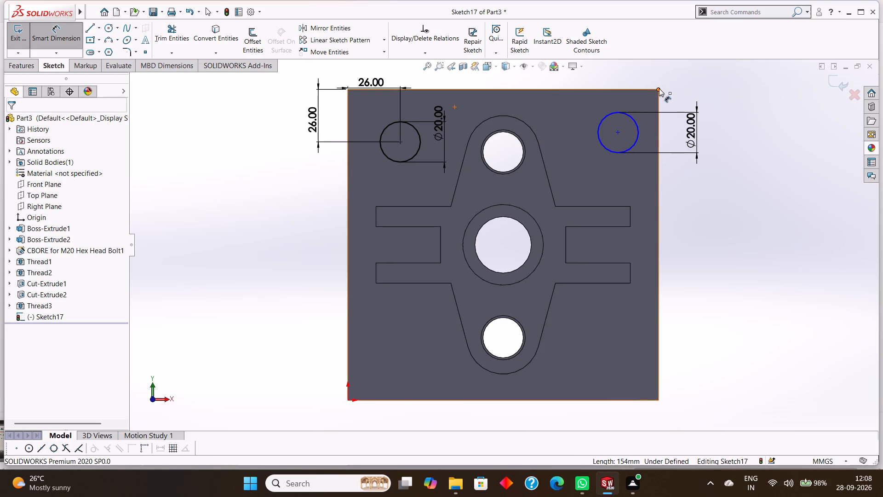
click(659, 88)
click(617, 133)
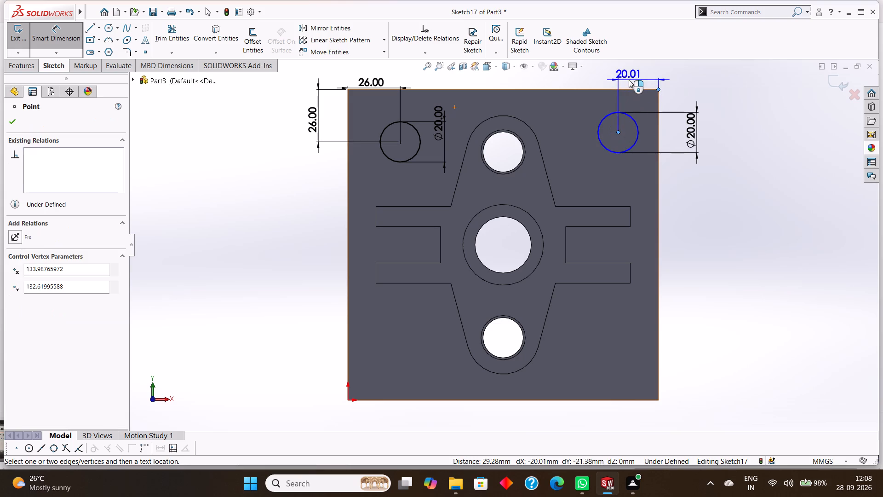
click(629, 80)
text(26)
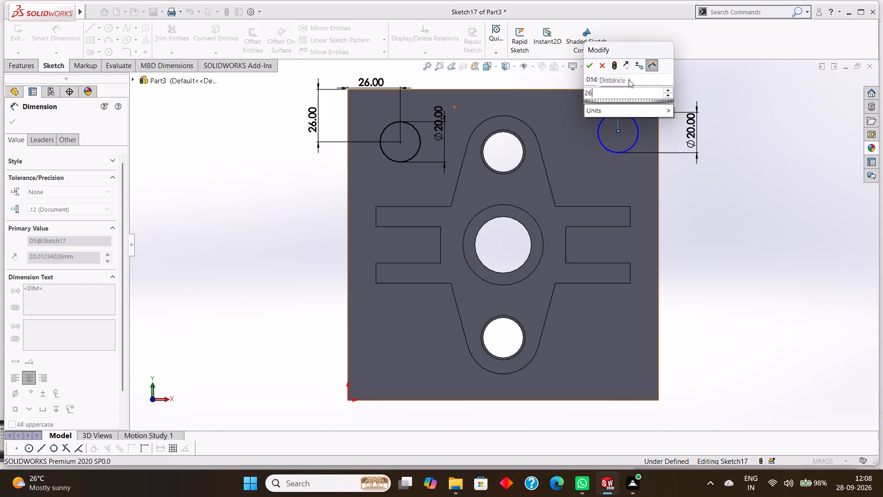
key(Return)
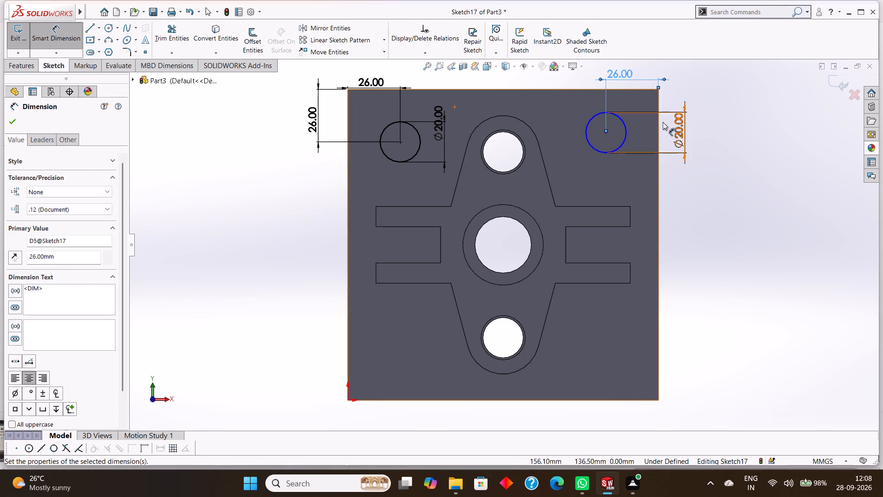
click(658, 90)
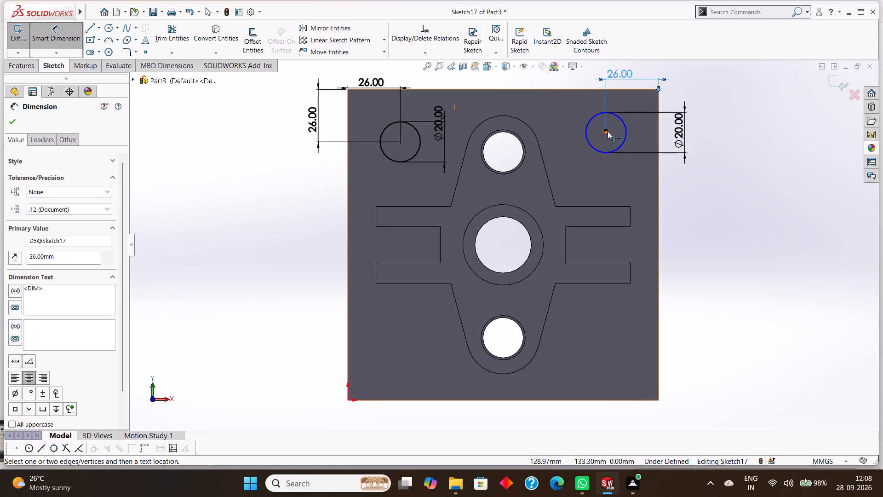
click(606, 134)
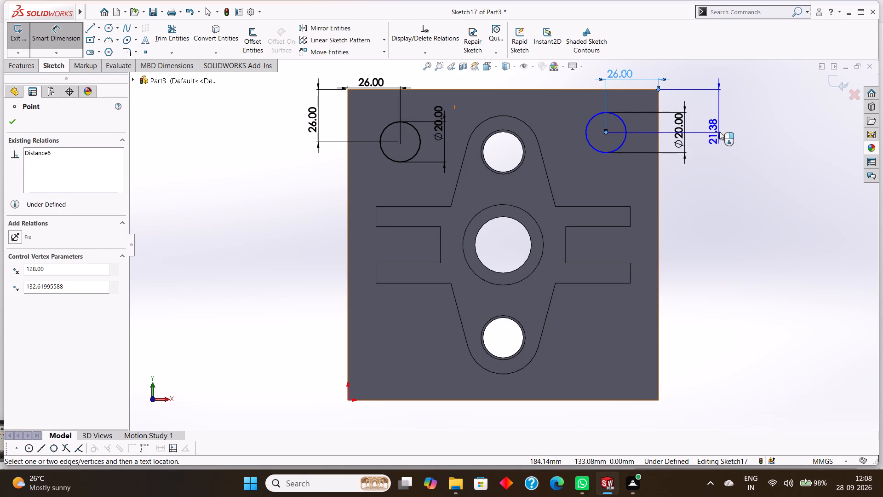
click(719, 132)
text(26)
key(Return)
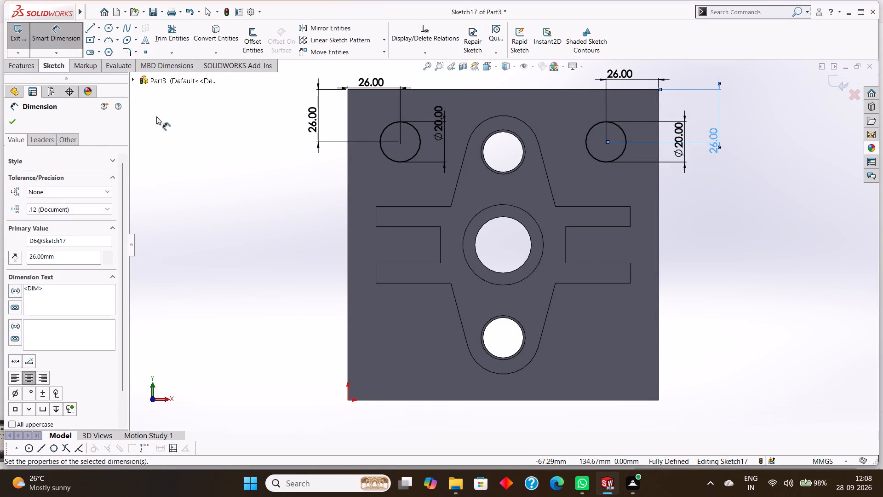
click(11, 126)
Sketch a third circle of 20 mm radius near the square face's lower-left corner and dimension its diameter as 20 mm.
click(108, 23)
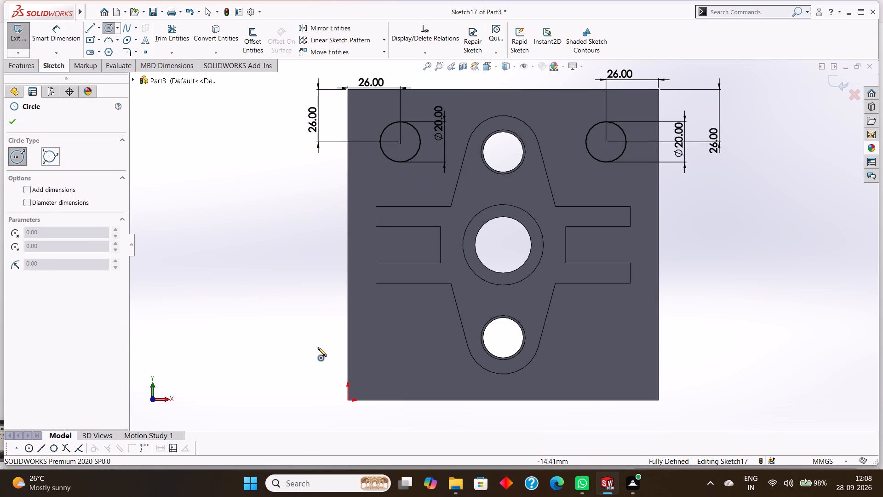
click(391, 364)
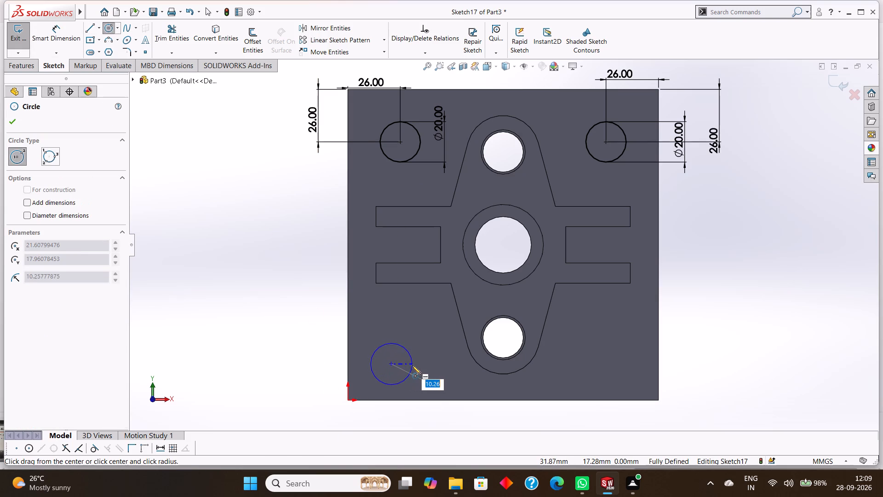
text(20)
key(Return)
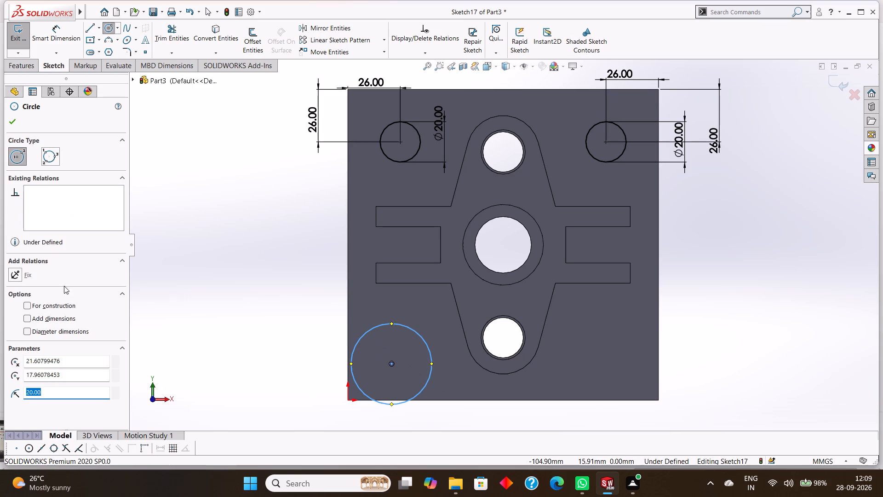
click(19, 122)
click(59, 31)
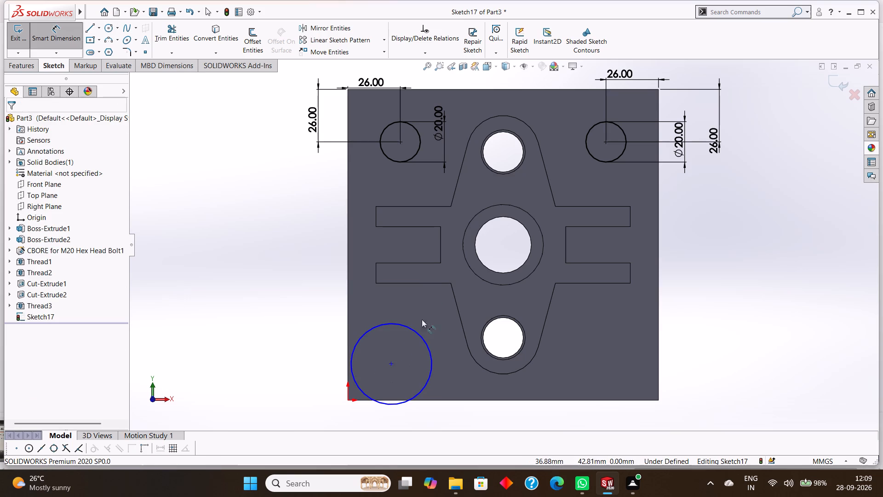
click(420, 335)
click(426, 310)
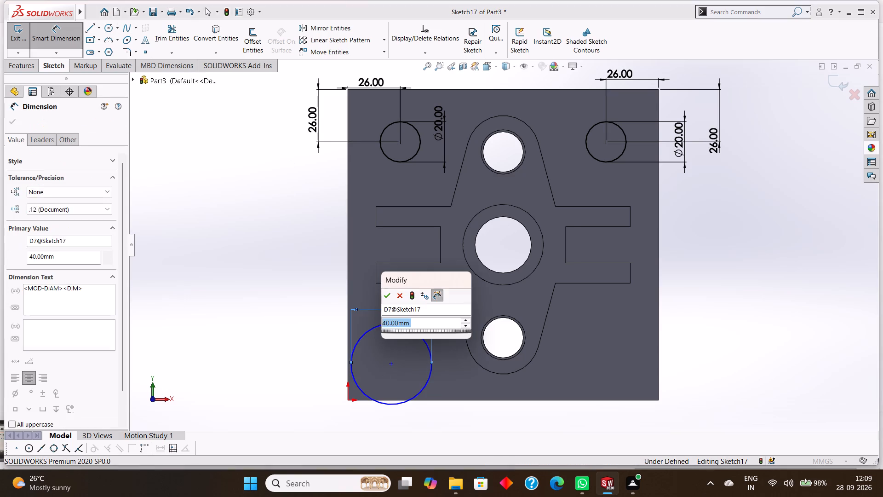
text(20)
key(Return)
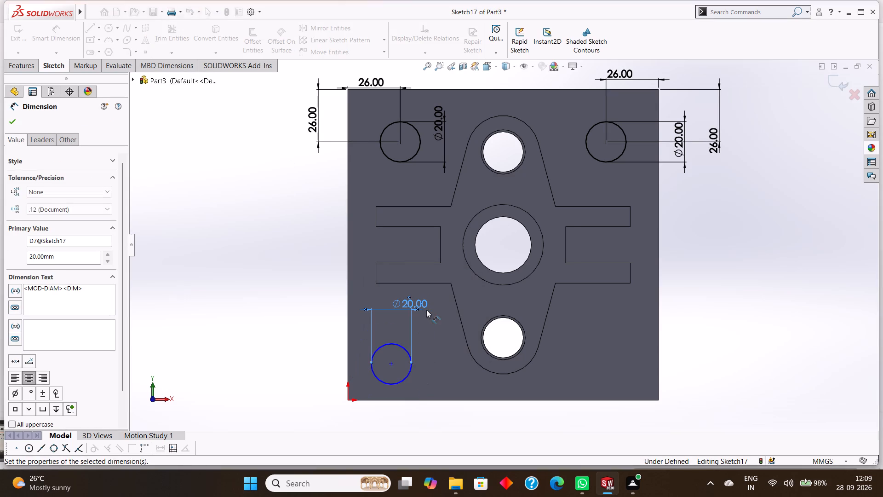
click(13, 122)
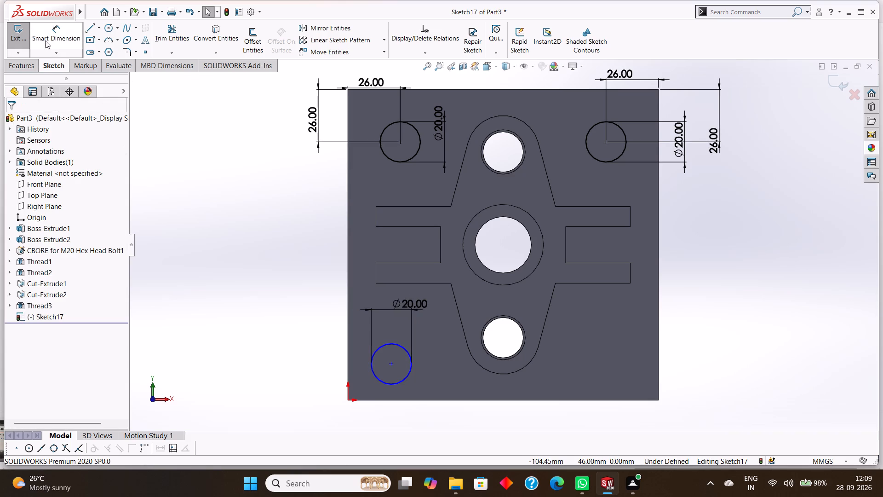
Dimension the third circle's centre 26 mm horizontally and 26 mm vertically from the face's lower-left corner.
click(47, 36)
click(348, 402)
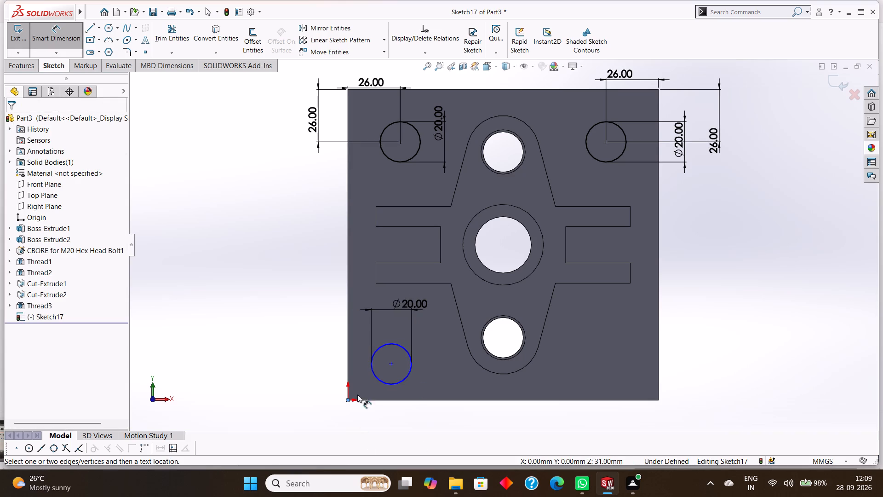
click(392, 364)
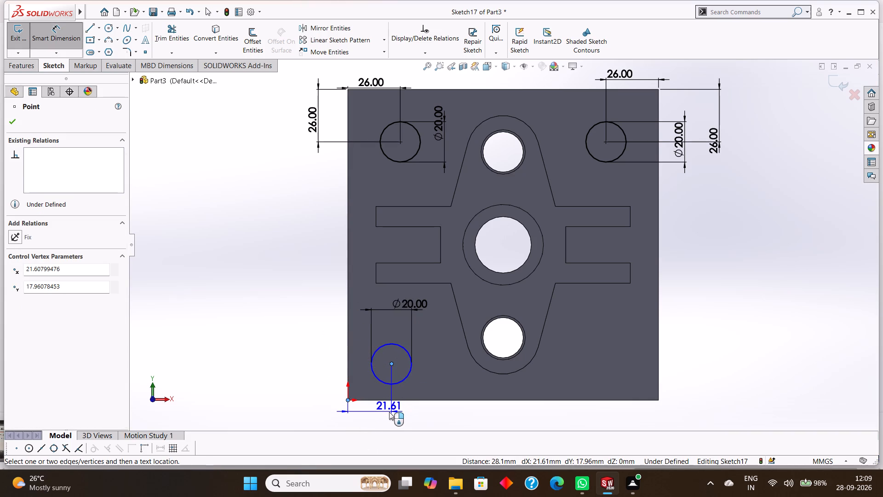
click(389, 412)
text(26)
key(Return)
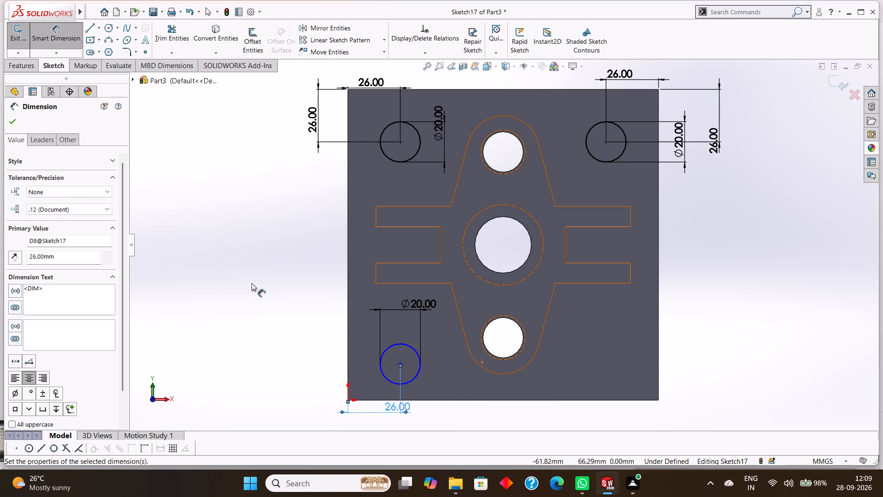
click(349, 398)
click(402, 365)
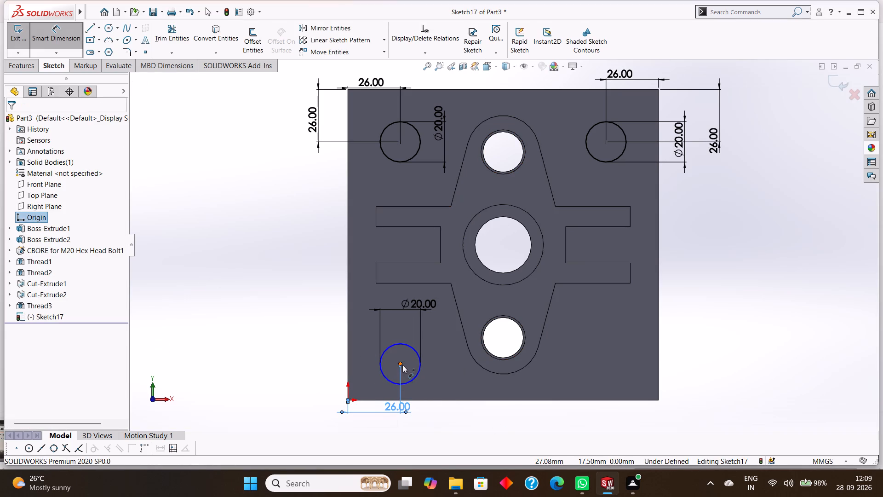
click(323, 380)
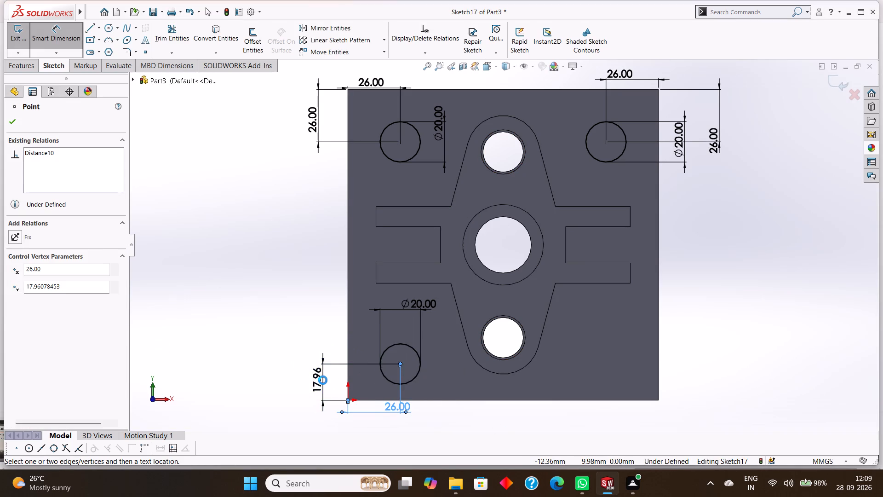
text(26)
key(Return)
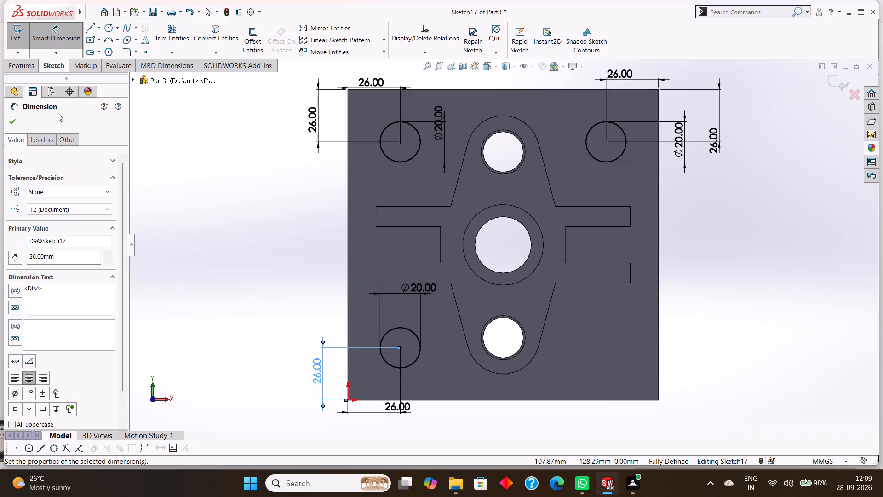
drag(8, 129, 8, 124)
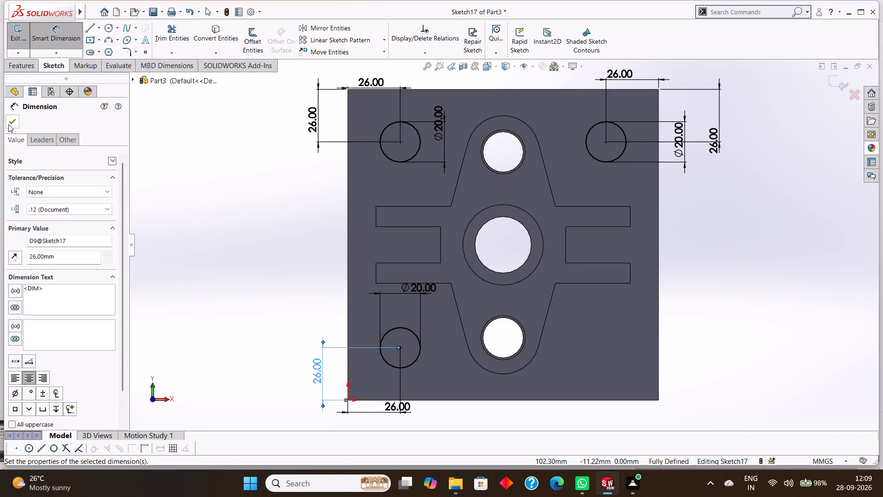
drag(8, 124, 33, 148)
click(17, 120)
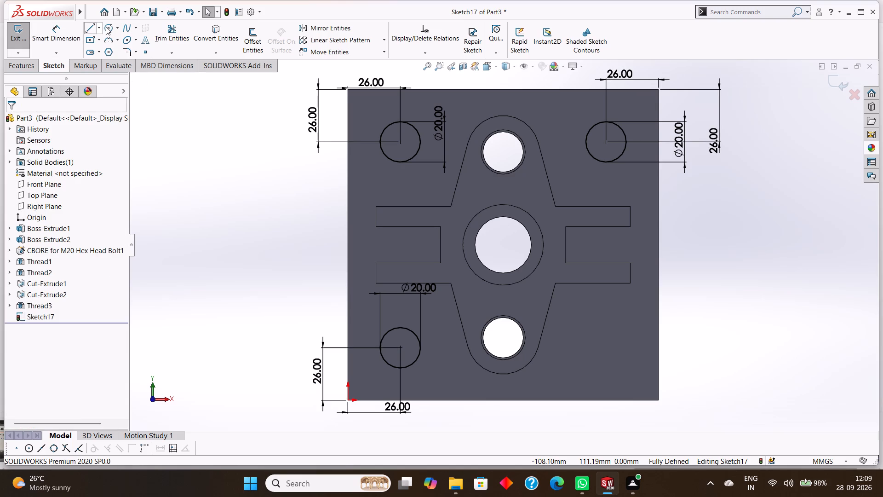
Sketch a fourth circle of 10 mm radius, centred in line with the upper-right and lower-left circles, and dimension its diameter as 20 mm.
click(106, 27)
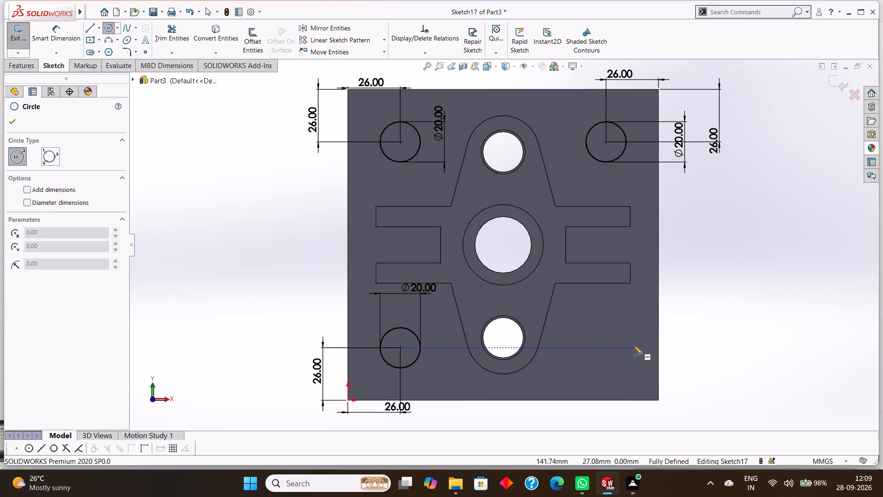
click(607, 347)
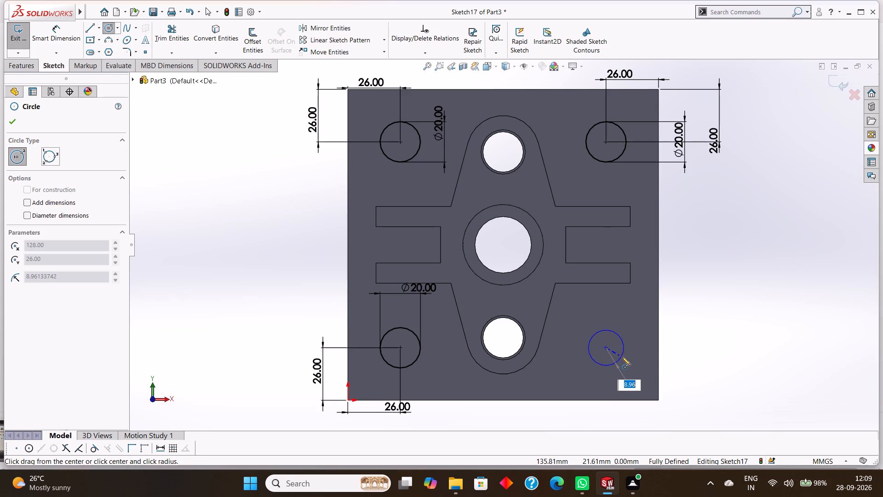
text(10)
key(Return)
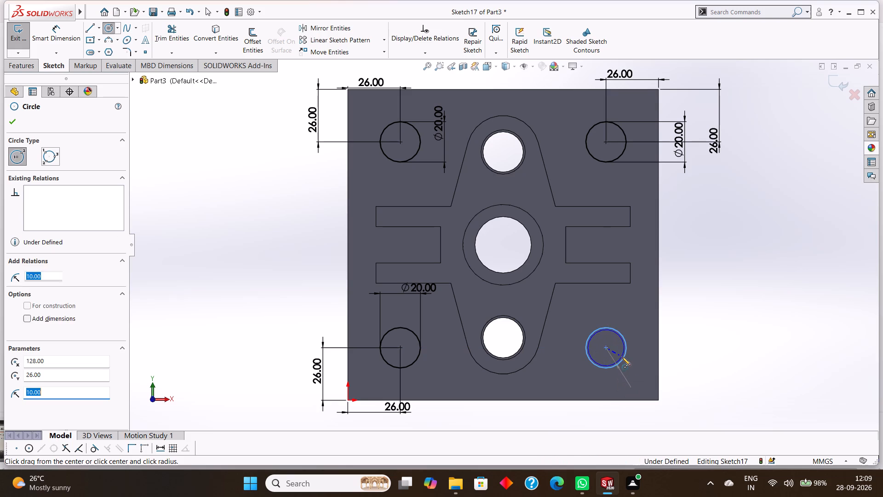
click(11, 119)
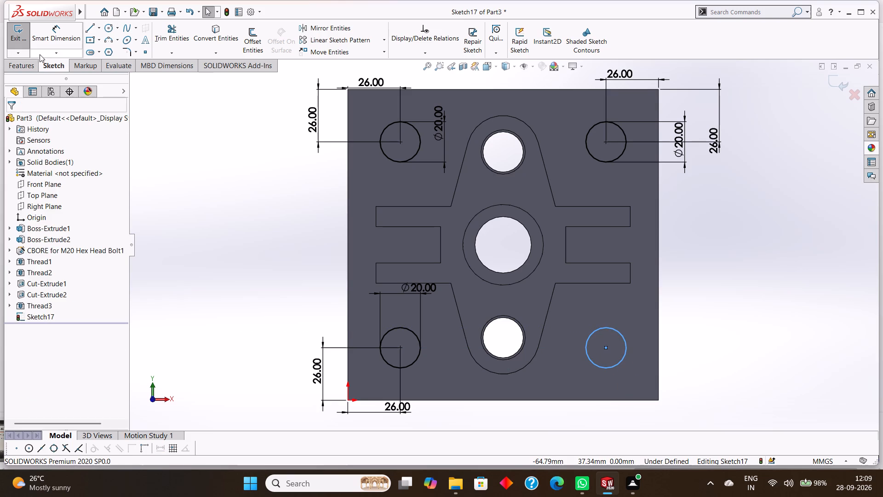
click(48, 36)
click(625, 337)
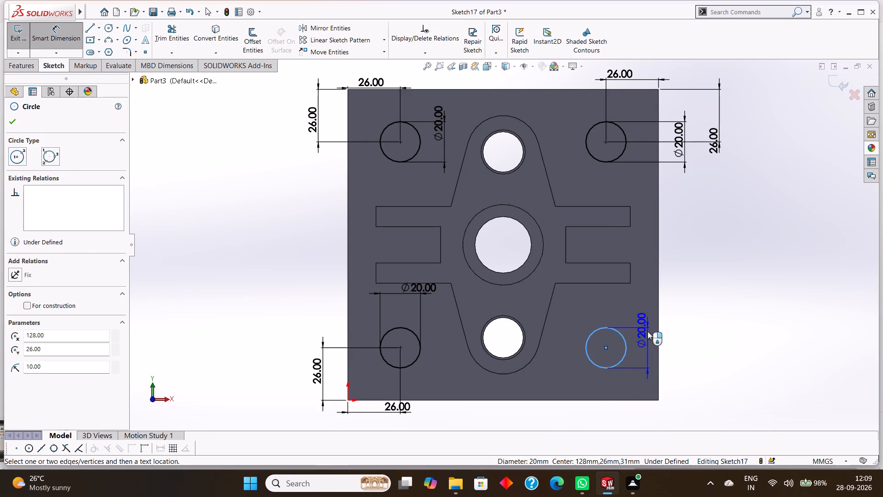
click(648, 331)
click(608, 314)
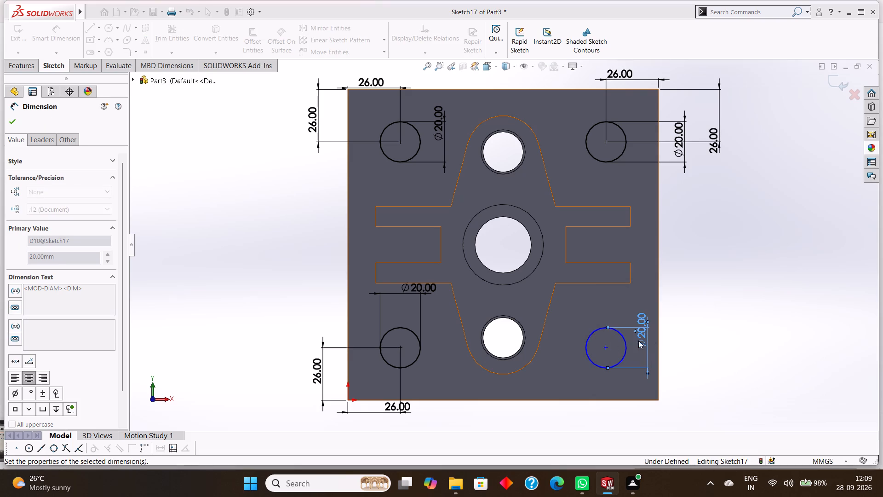
click(17, 120)
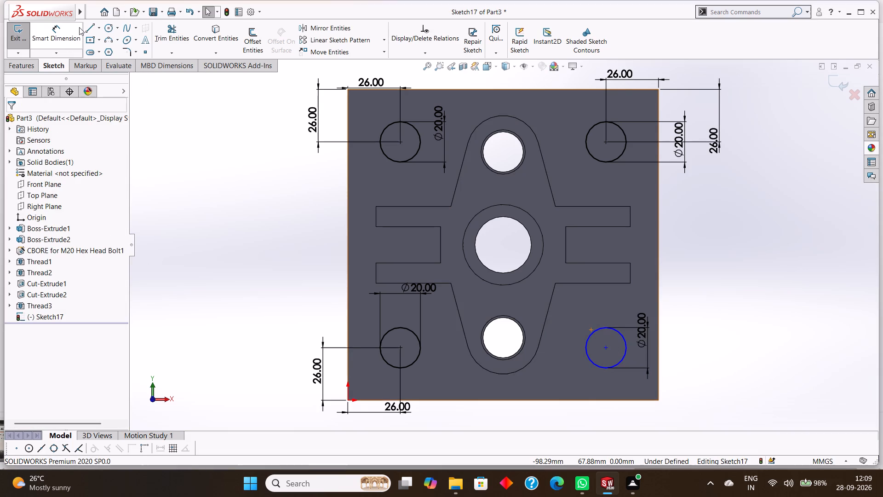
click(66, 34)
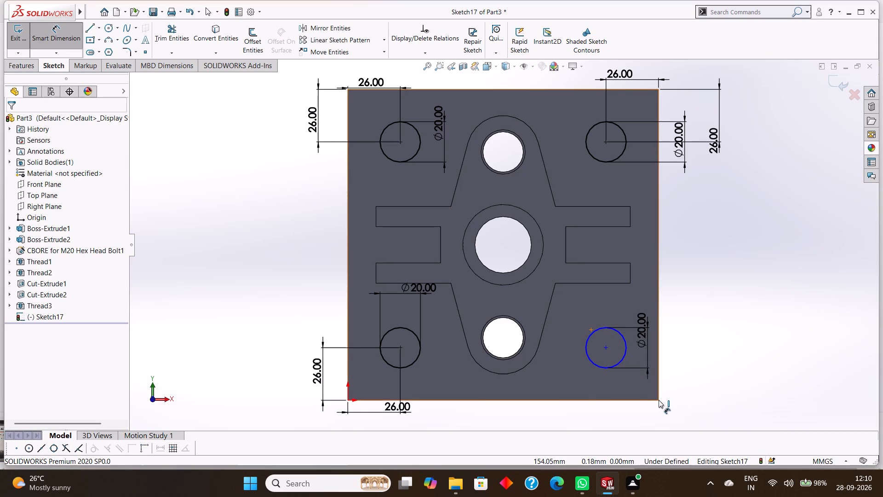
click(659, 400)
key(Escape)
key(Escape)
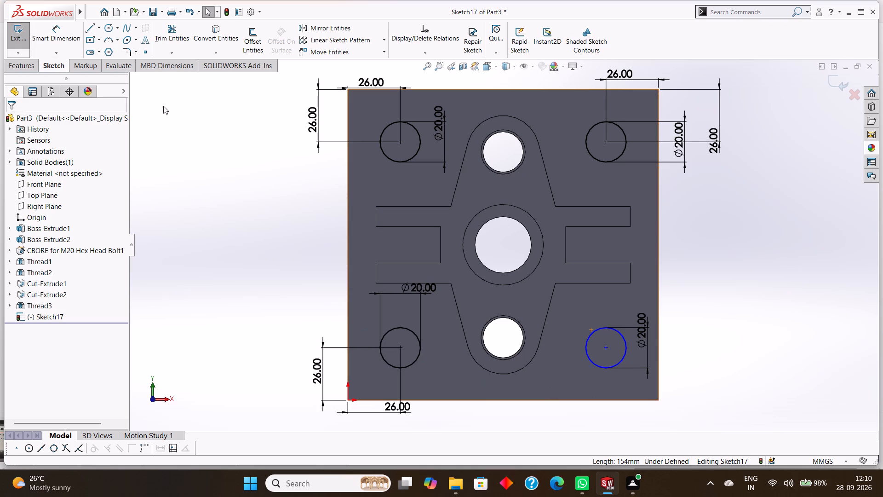
Dimension the fourth circle's centre 26 mm vertically and 26 mm horizontally from the face's lower-right corner.
click(70, 33)
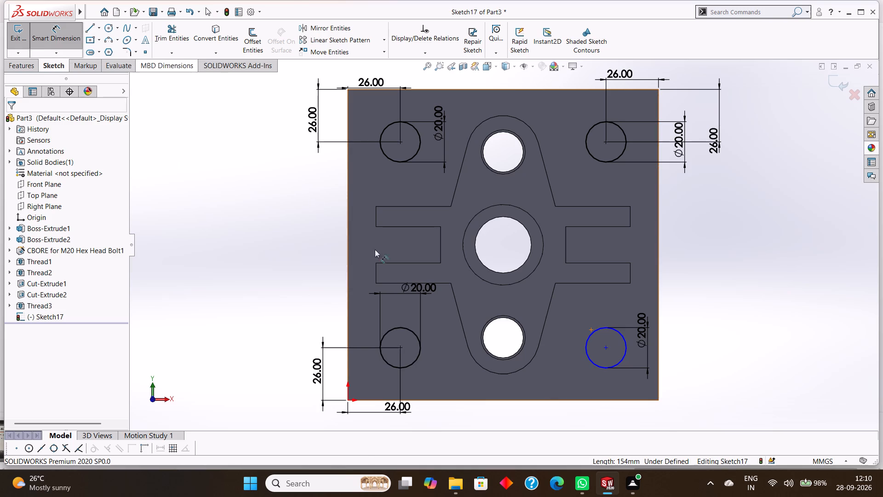
click(658, 399)
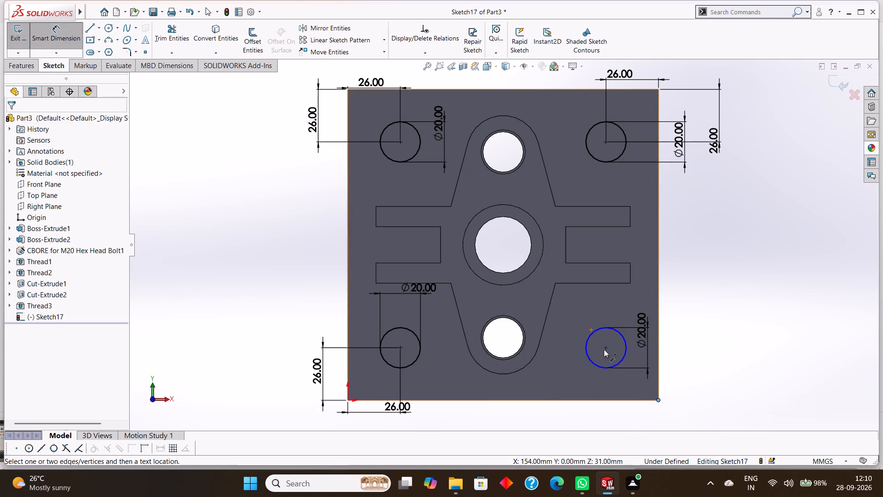
click(606, 347)
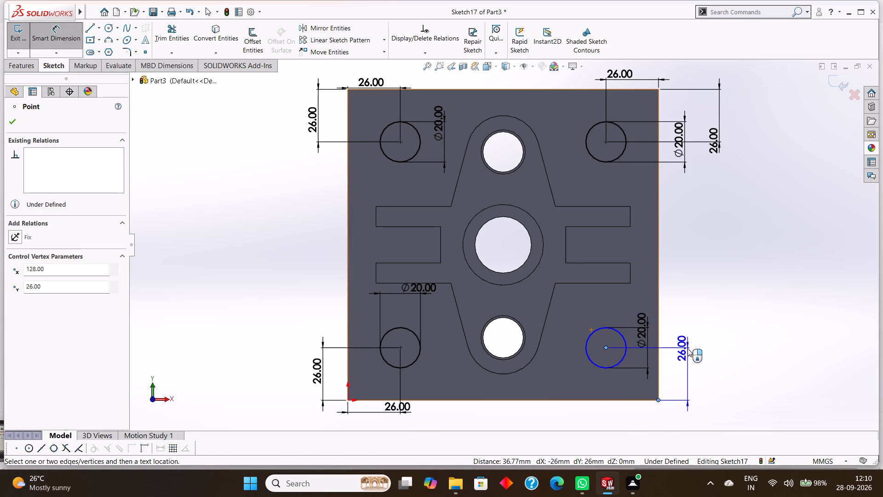
click(700, 353)
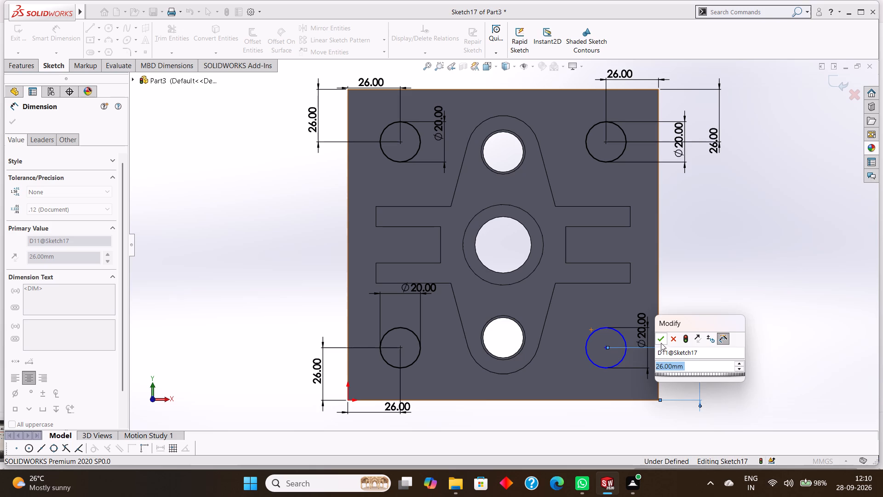
click(661, 341)
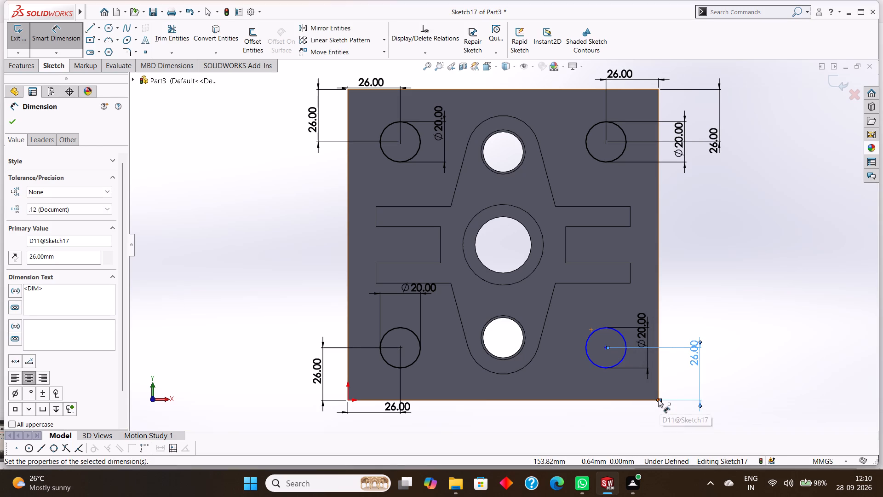
click(658, 399)
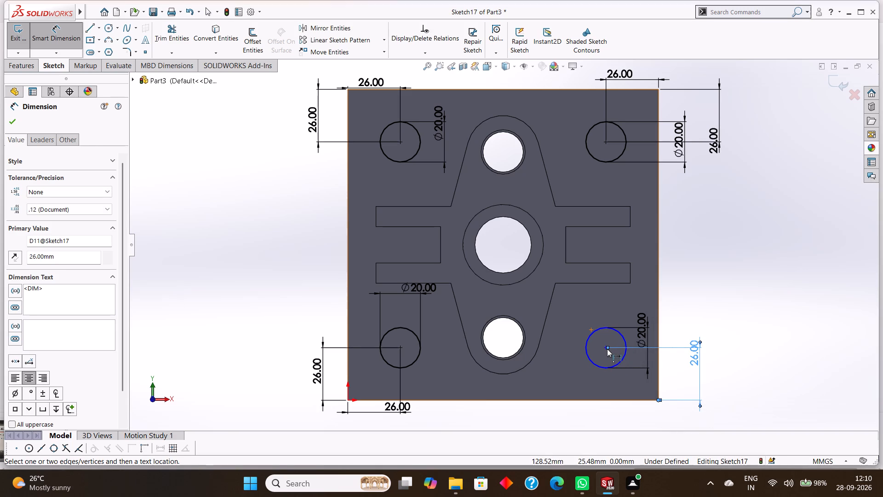
click(605, 349)
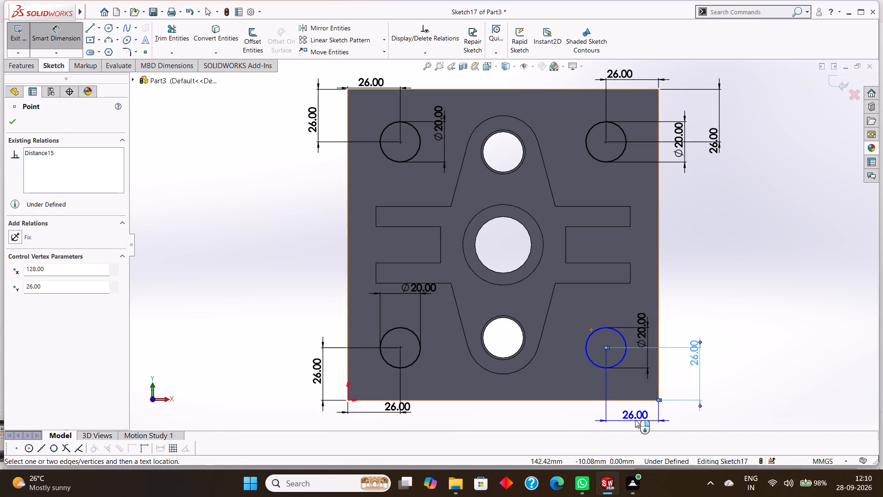
click(635, 420)
click(598, 406)
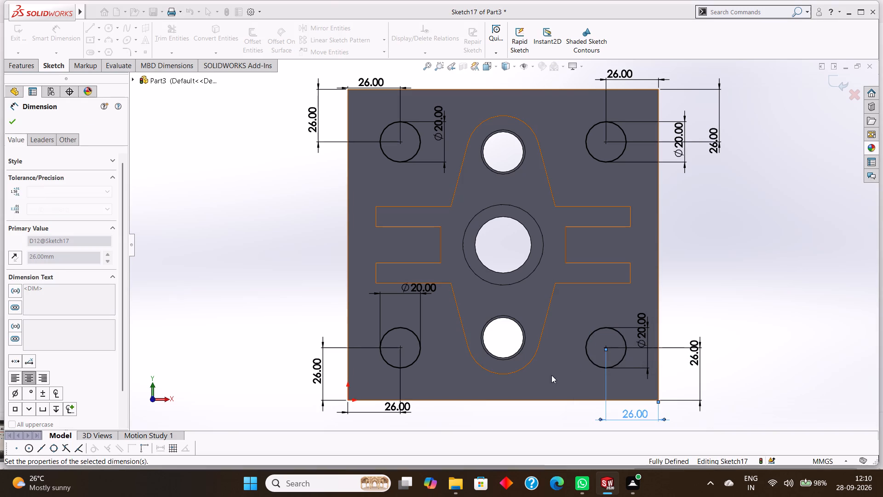
click(12, 123)
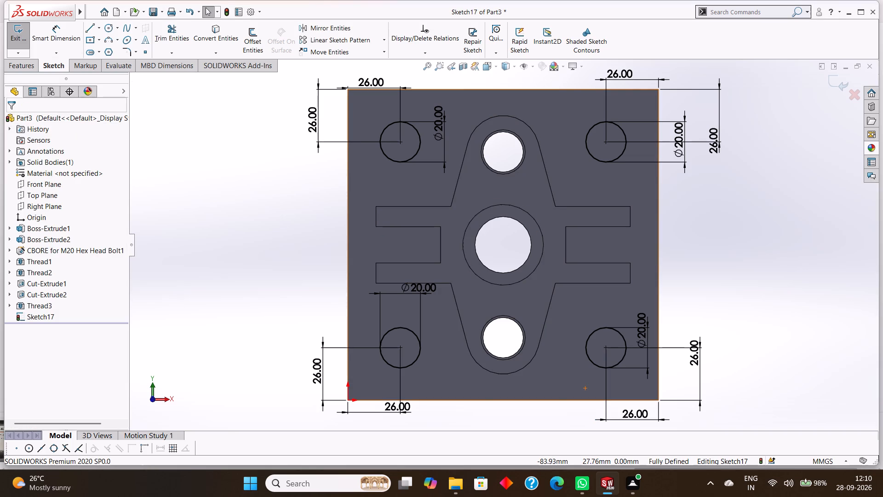
Cut the four 20 mm corner circles through the block with Extruded Cut set to Through All.
click(23, 66)
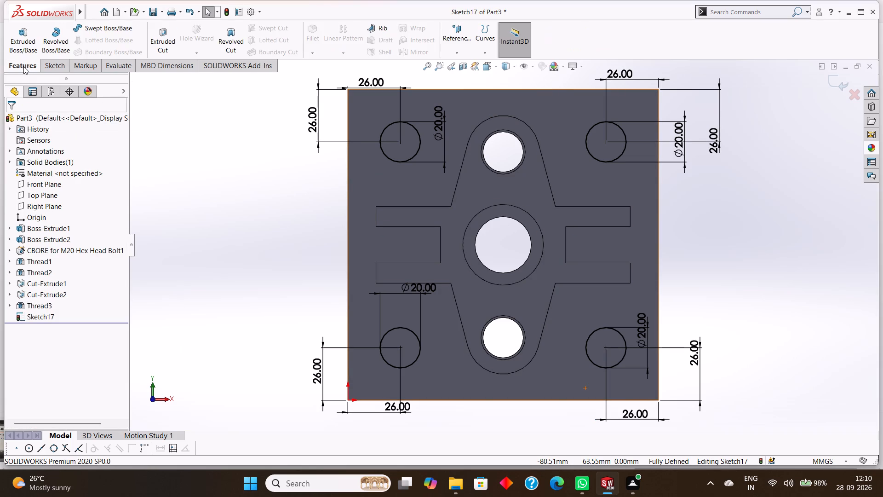
click(168, 27)
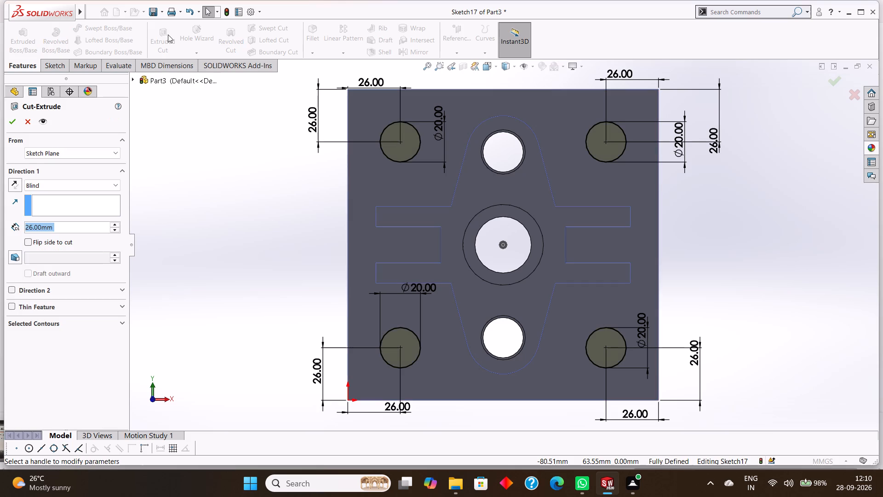
scroll(772, 262, up, 1)
middle_drag(772, 262, 782, 139)
click(51, 188)
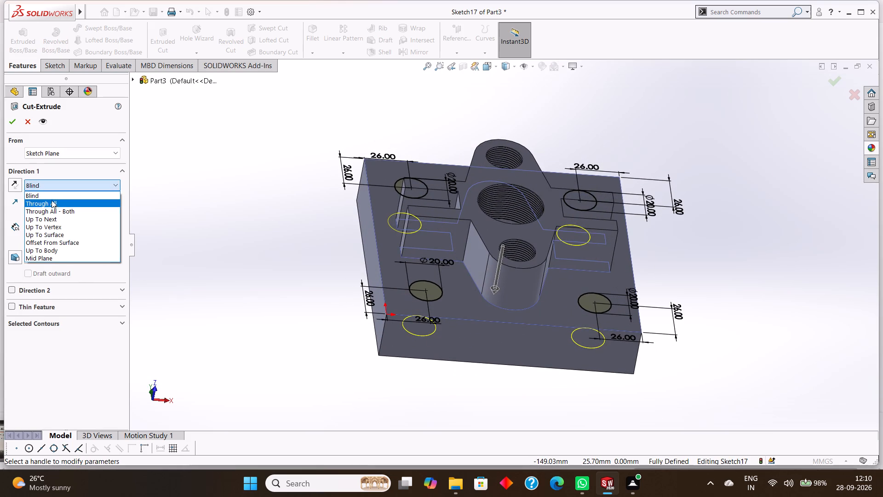
click(52, 201)
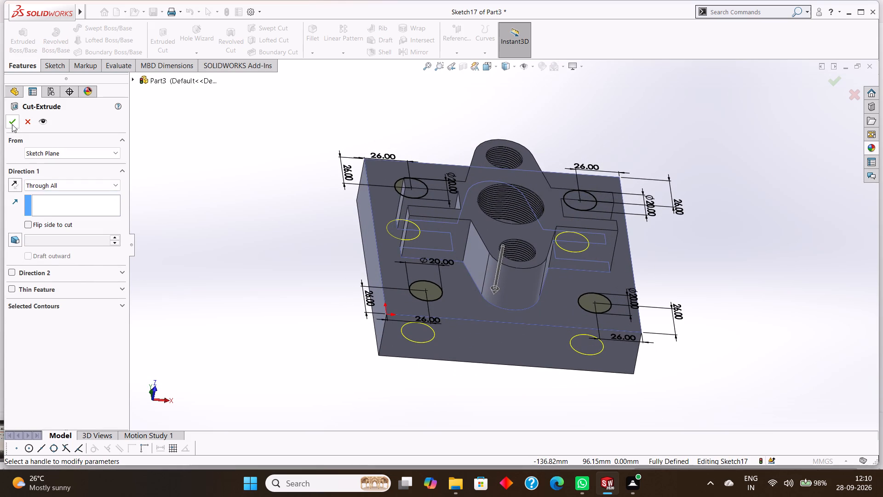
click(12, 123)
click(701, 196)
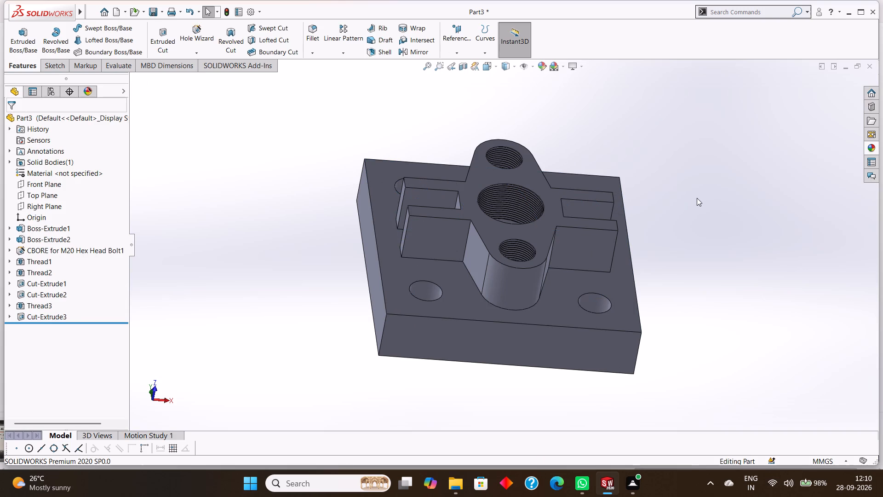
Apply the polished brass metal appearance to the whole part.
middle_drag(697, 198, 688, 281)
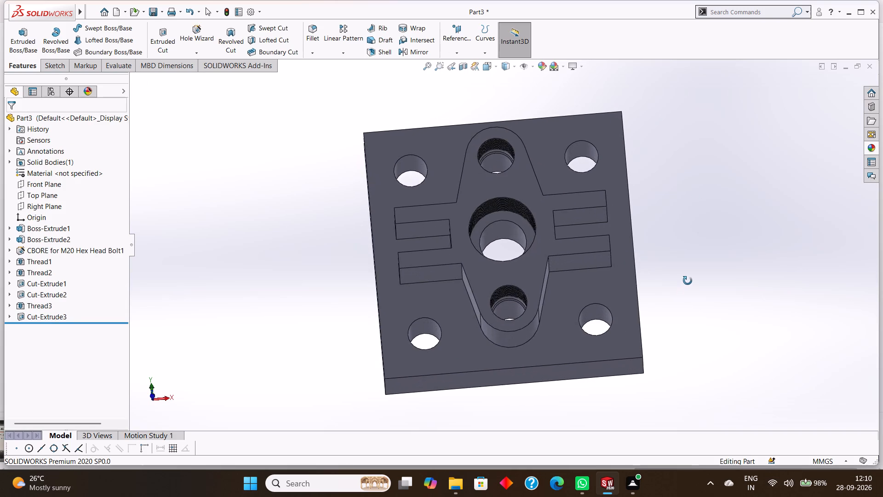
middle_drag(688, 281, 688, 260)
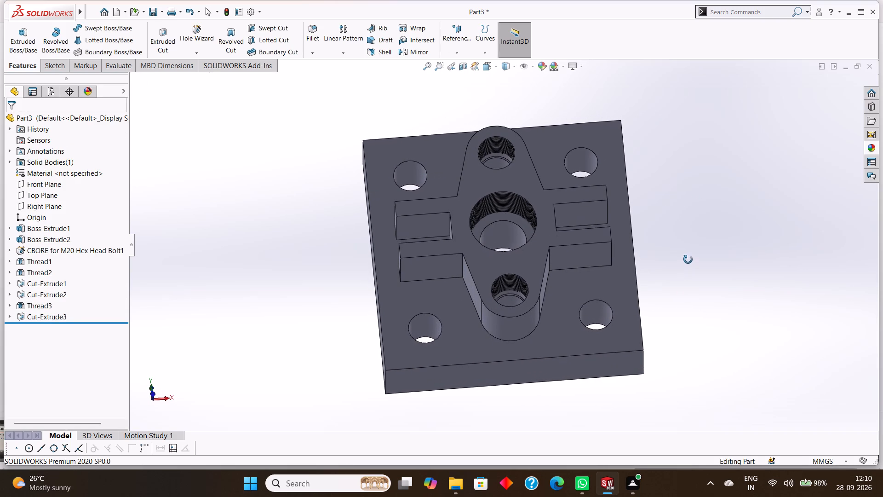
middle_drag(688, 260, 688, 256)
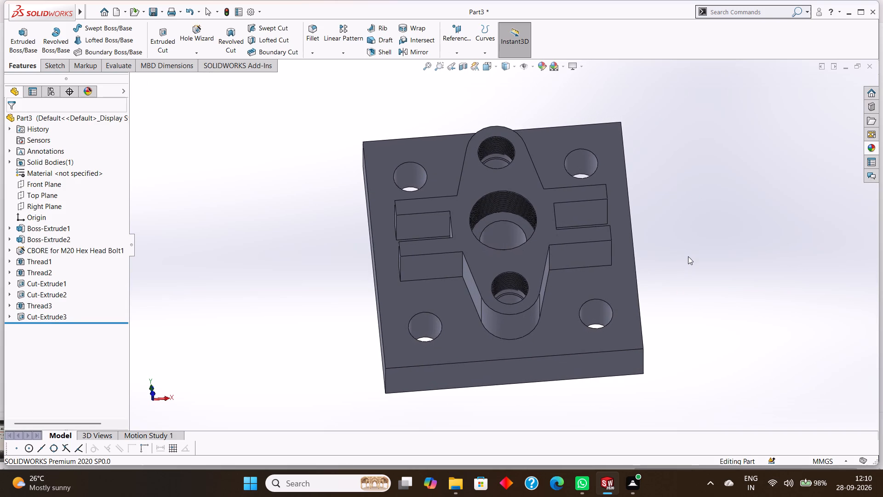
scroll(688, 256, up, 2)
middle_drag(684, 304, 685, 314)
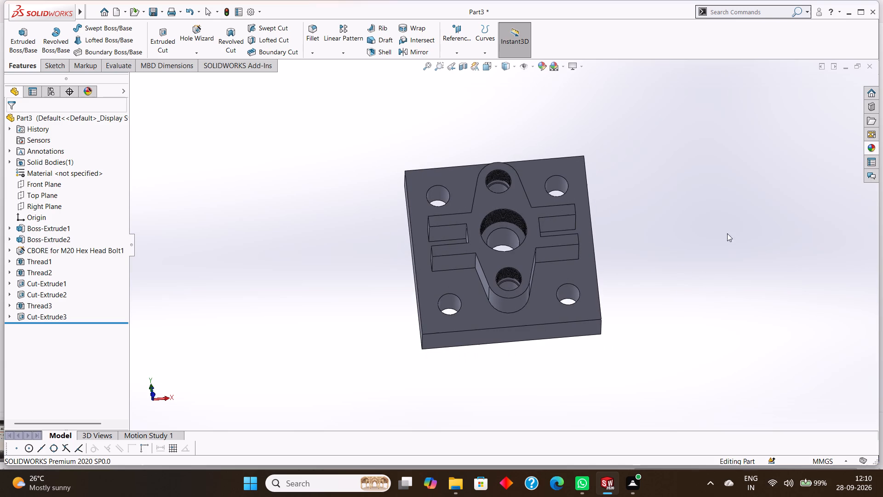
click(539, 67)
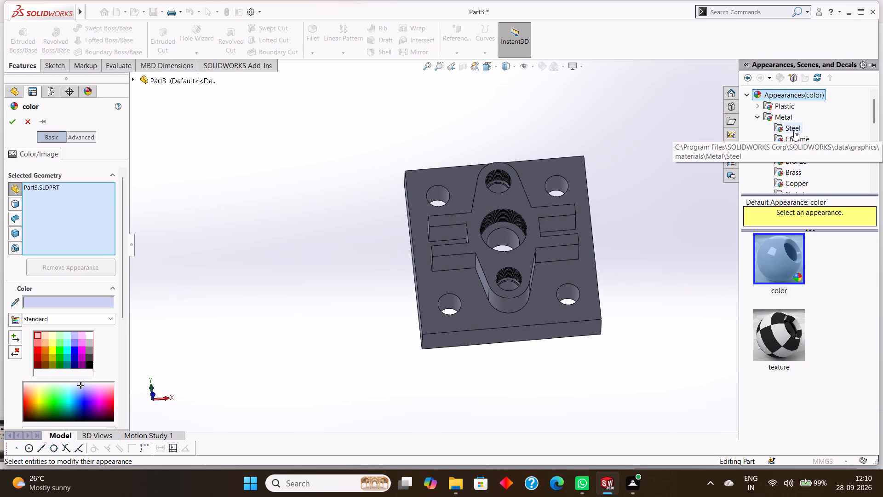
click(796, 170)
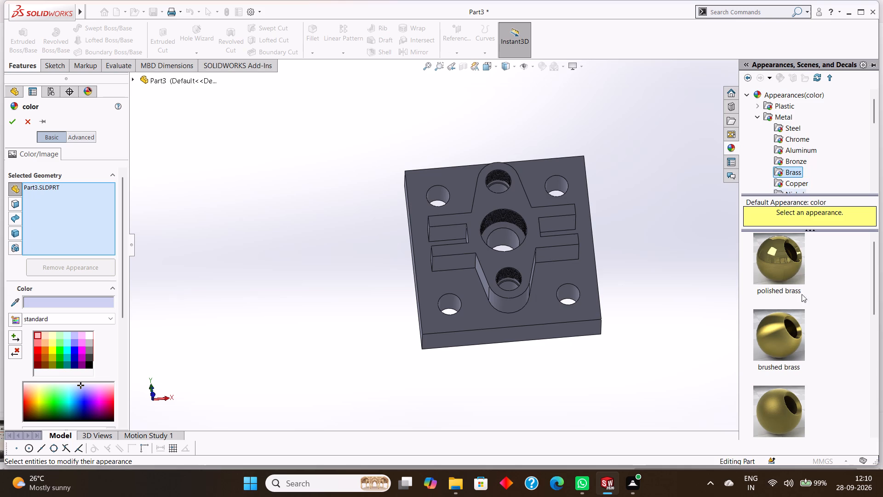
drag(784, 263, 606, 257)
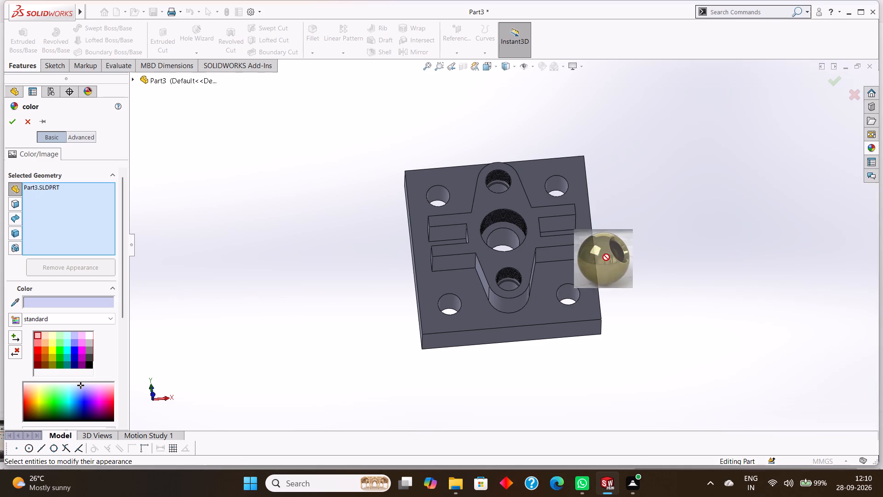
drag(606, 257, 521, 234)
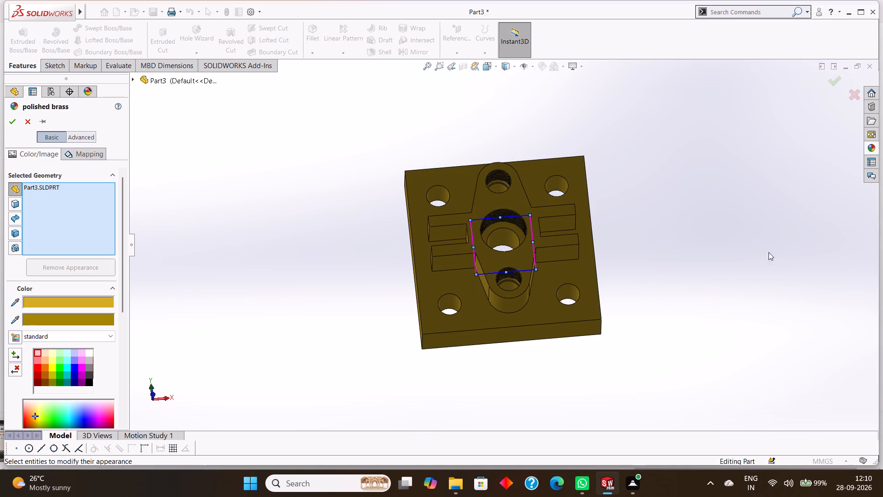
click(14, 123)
Inspect the part's brass finish, boss and holes from several angles.
scroll(332, 295, down, 1)
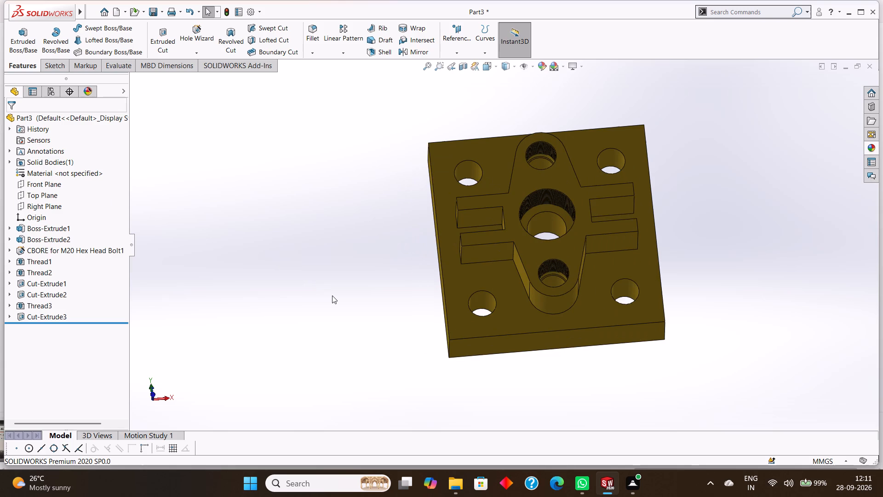
scroll(333, 295, up, 3)
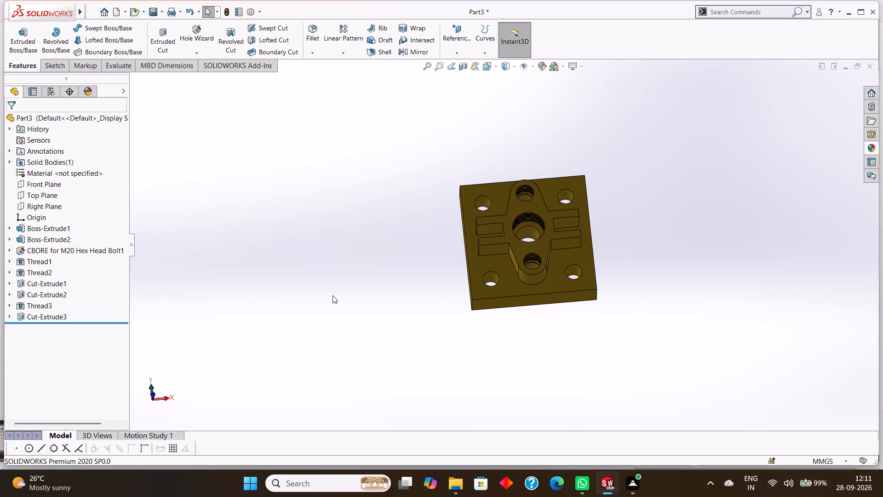
middle_drag(349, 211, 370, 231)
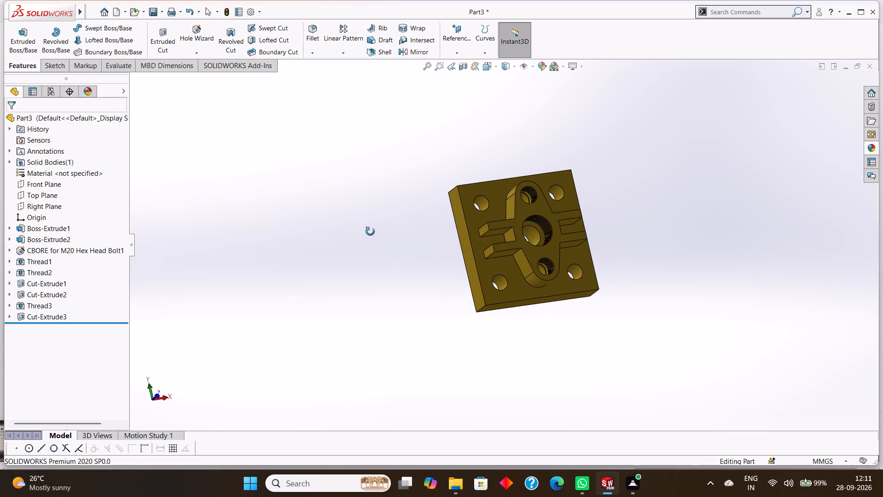
middle_drag(370, 231, 361, 198)
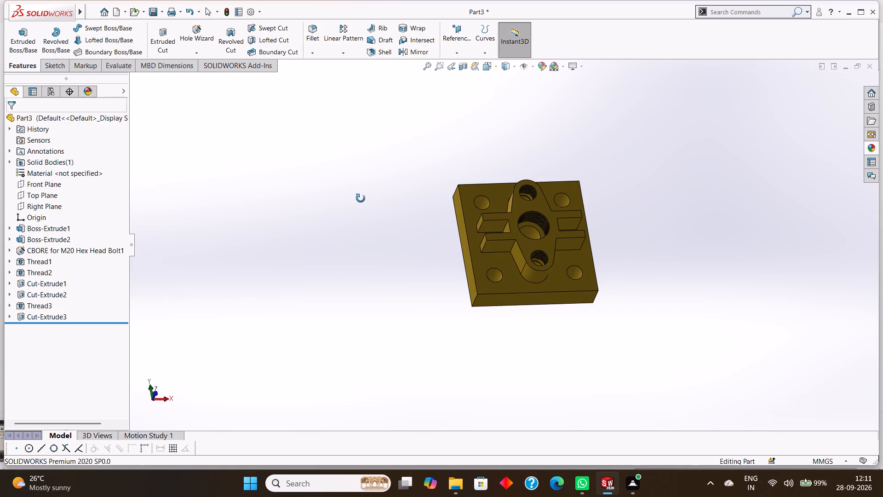
middle_drag(361, 198, 366, 227)
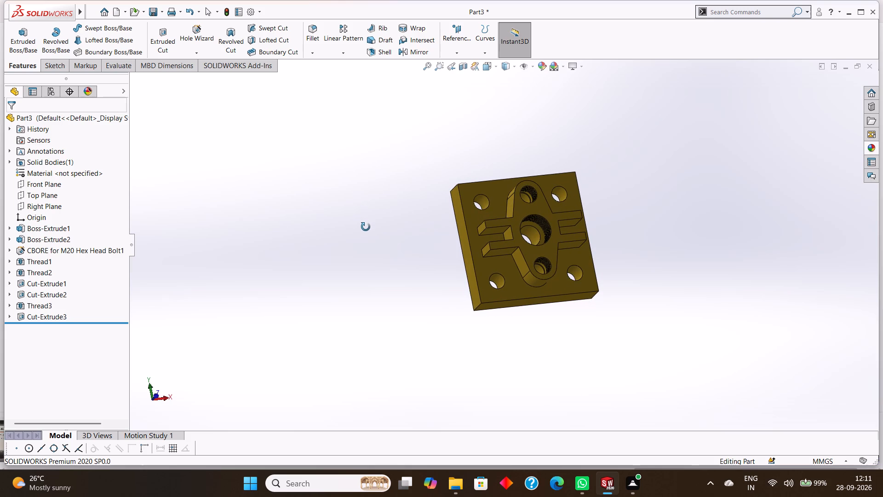
middle_drag(366, 227, 378, 245)
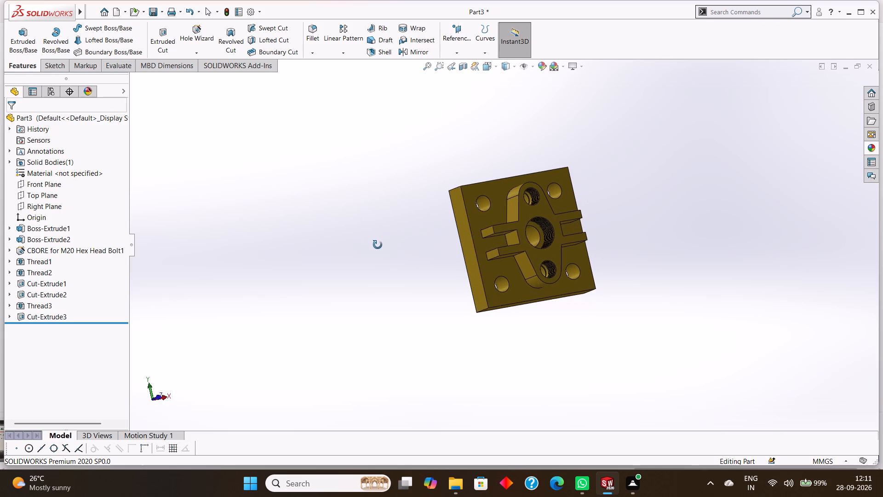
middle_drag(378, 245, 368, 206)
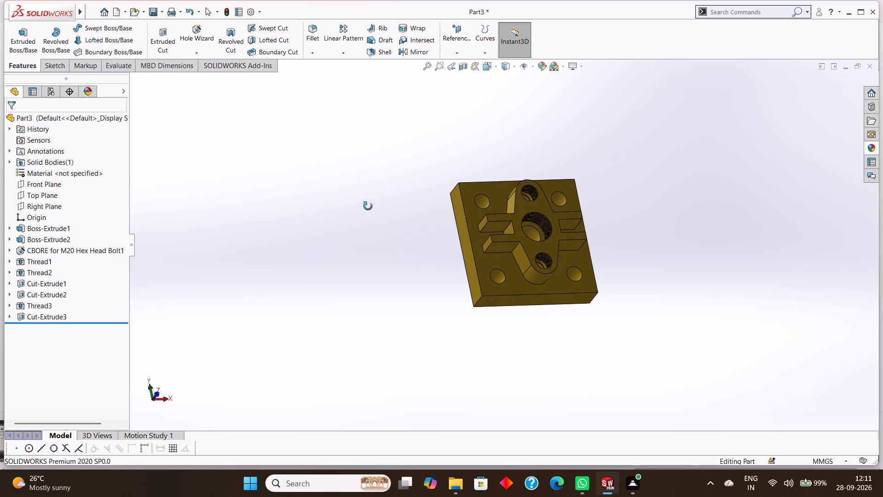
middle_drag(368, 206, 367, 197)
key(Escape)
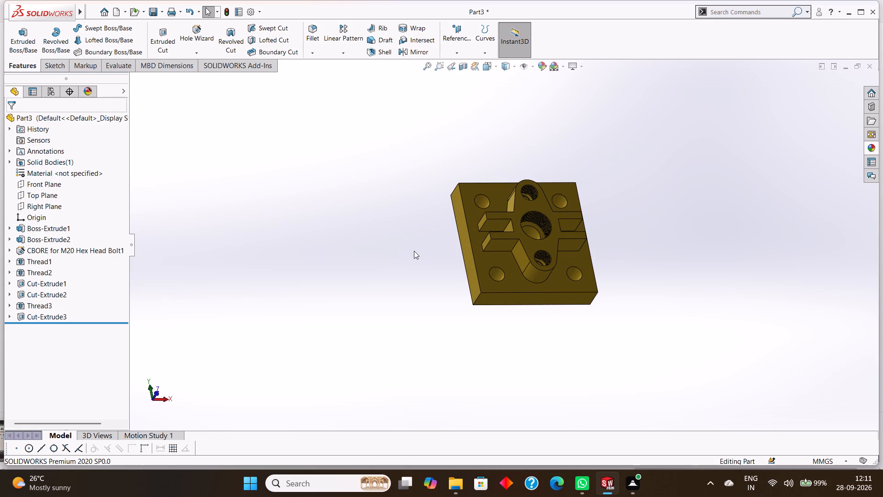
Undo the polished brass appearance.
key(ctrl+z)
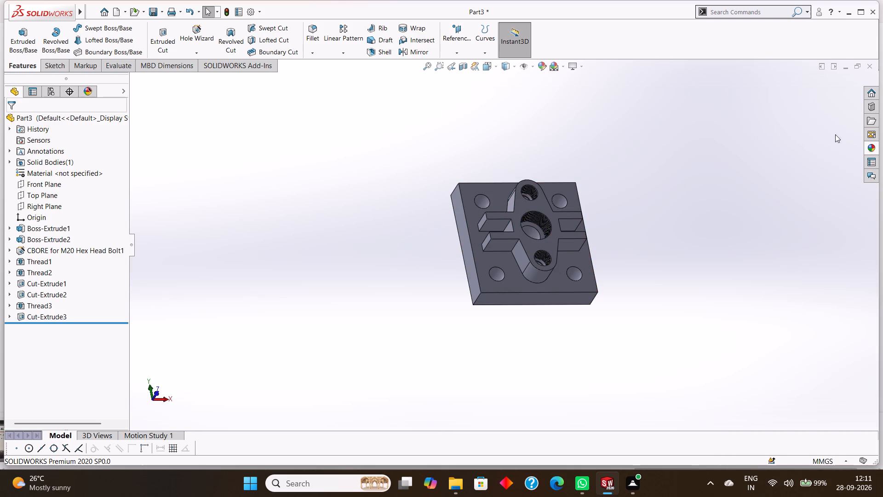
Apply the cast stainless steel appearance from the Steel metals to the whole part.
click(544, 66)
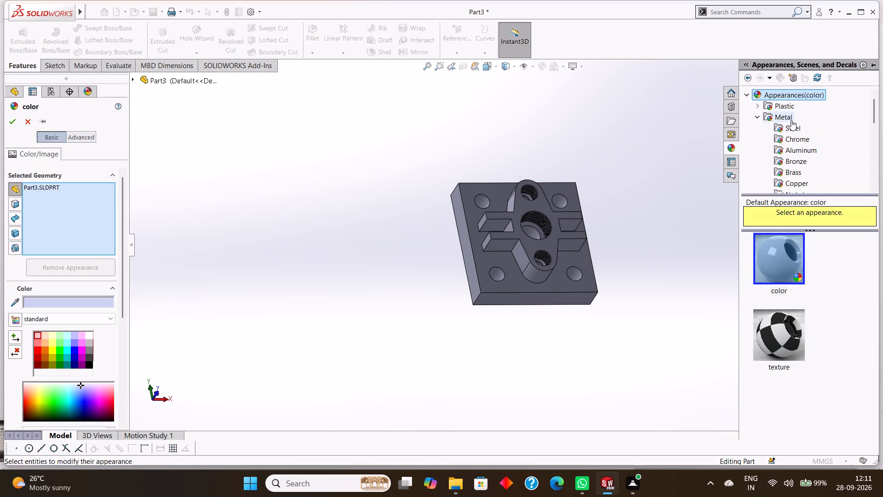
click(794, 127)
scroll(819, 313, down, 1)
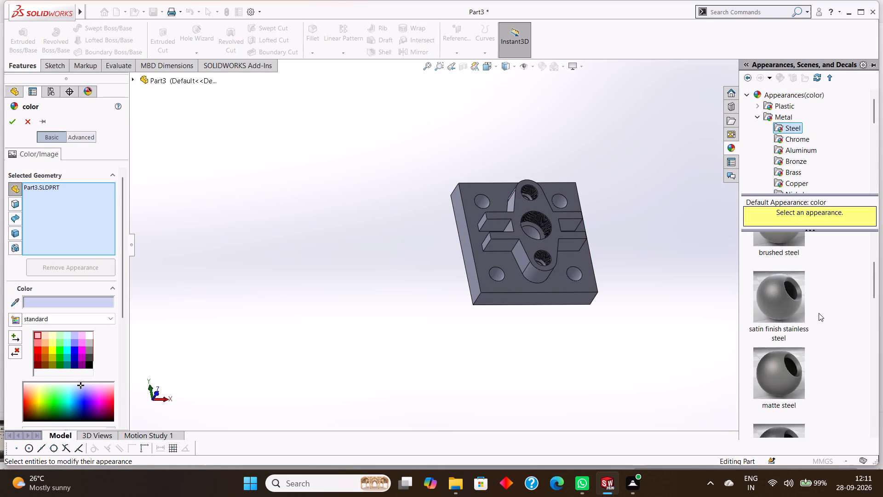
scroll(819, 313, down, 2)
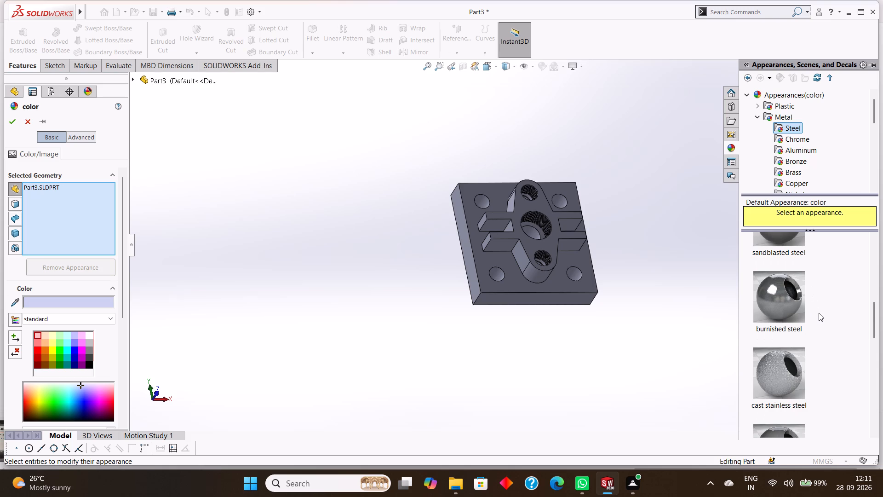
scroll(819, 313, down, 1)
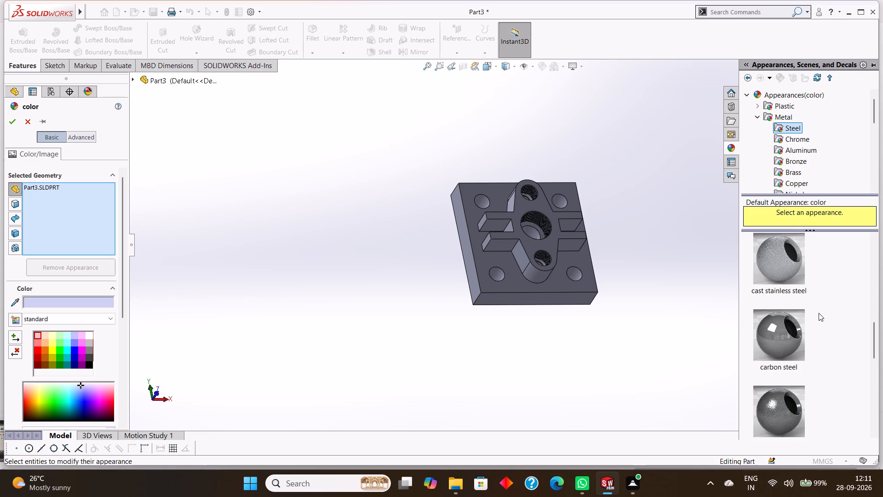
drag(784, 261, 595, 262)
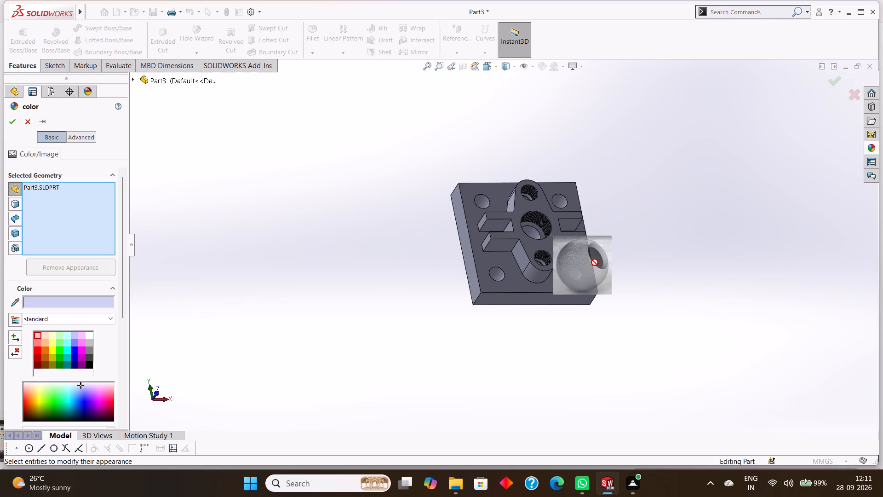
drag(595, 262, 555, 234)
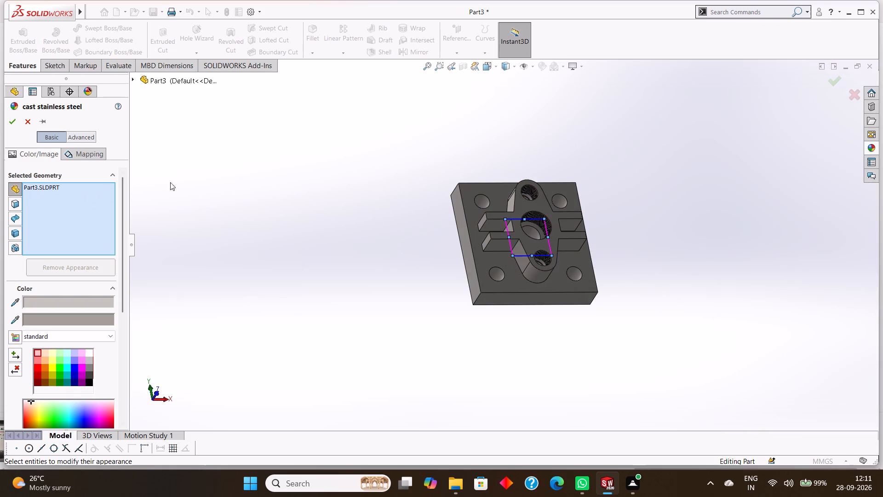
click(15, 123)
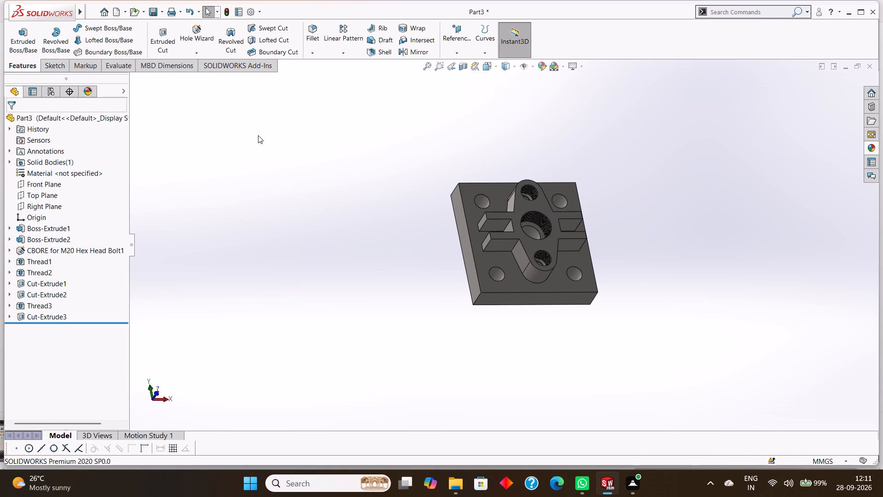
Fillet the four outer corner edges of the square base block with a symmetric 26 mm radius.
scroll(545, 225, down, 6)
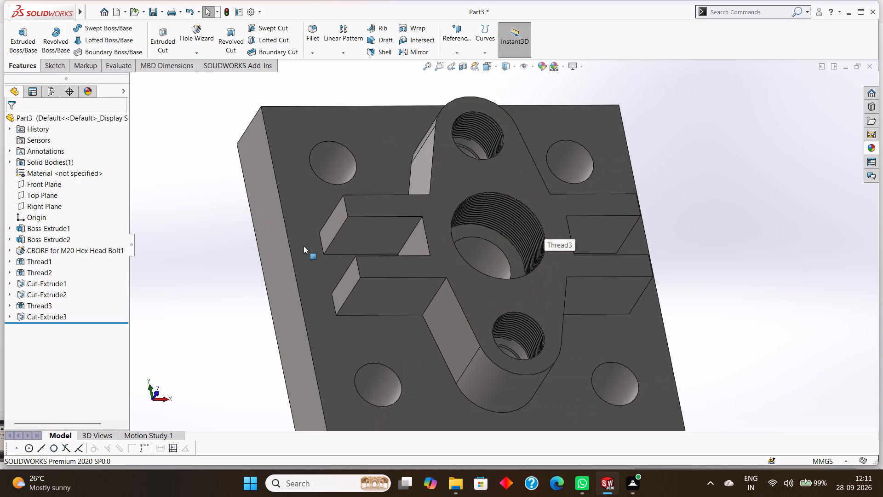
scroll(363, 201, up, 5)
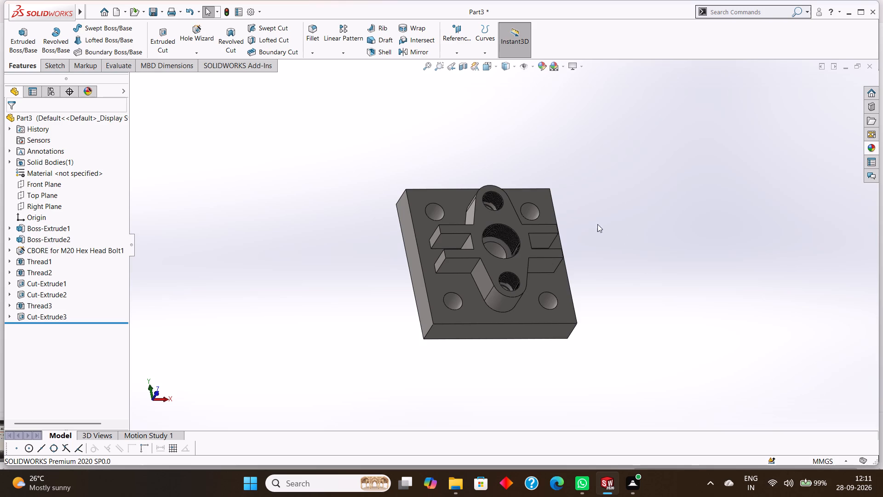
middle_drag(632, 245, 636, 217)
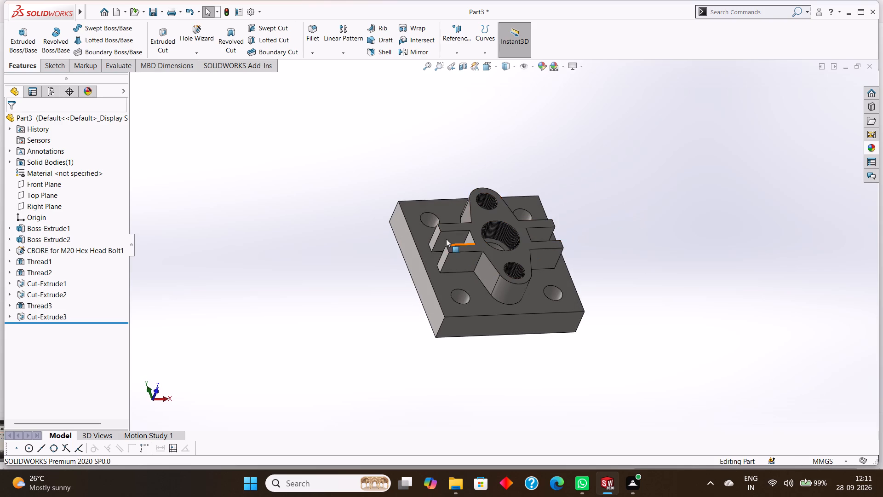
click(308, 52)
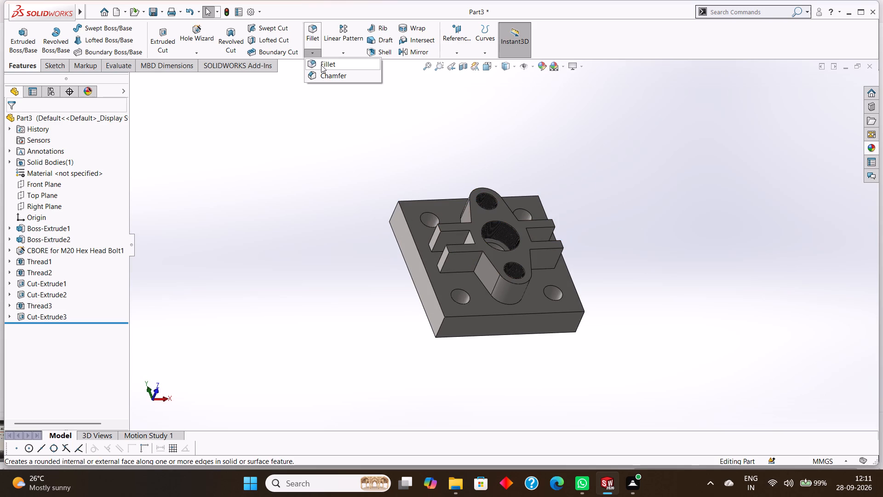
click(321, 65)
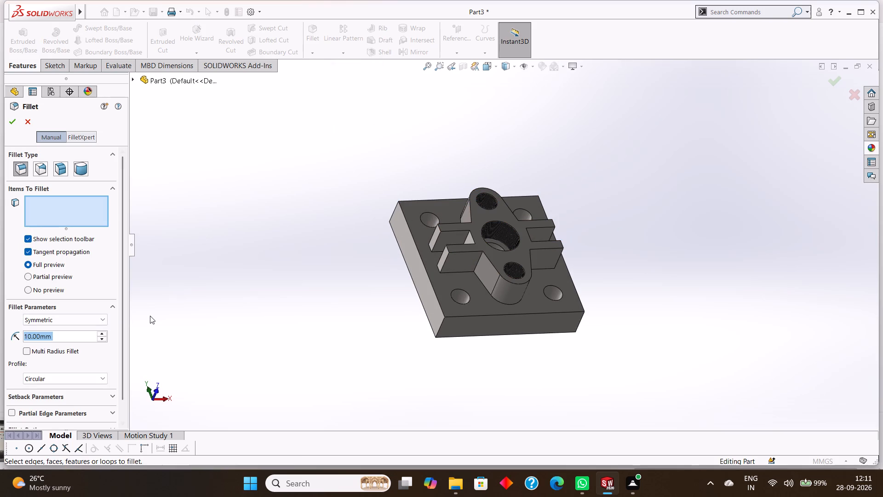
text(26)
key(Return)
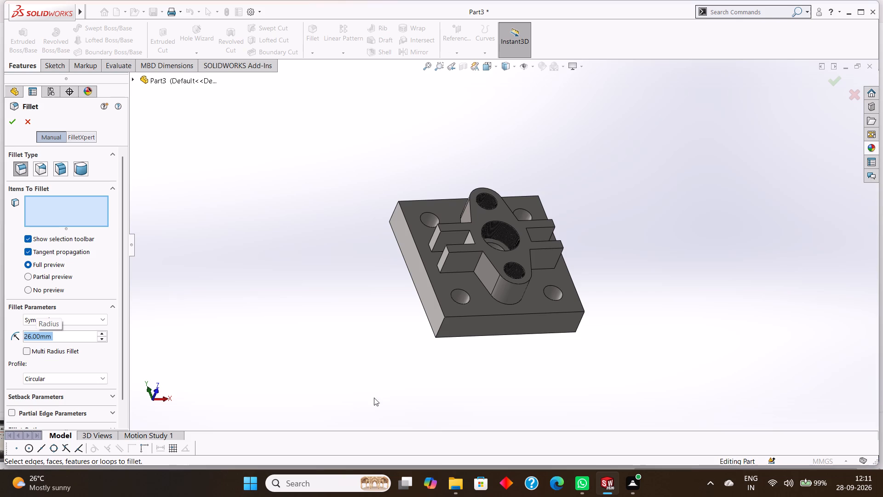
click(440, 328)
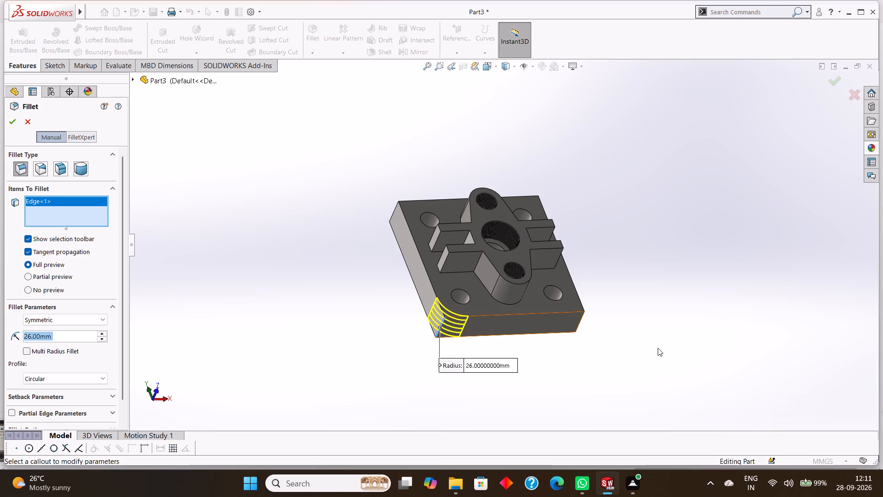
middle_drag(661, 347, 622, 335)
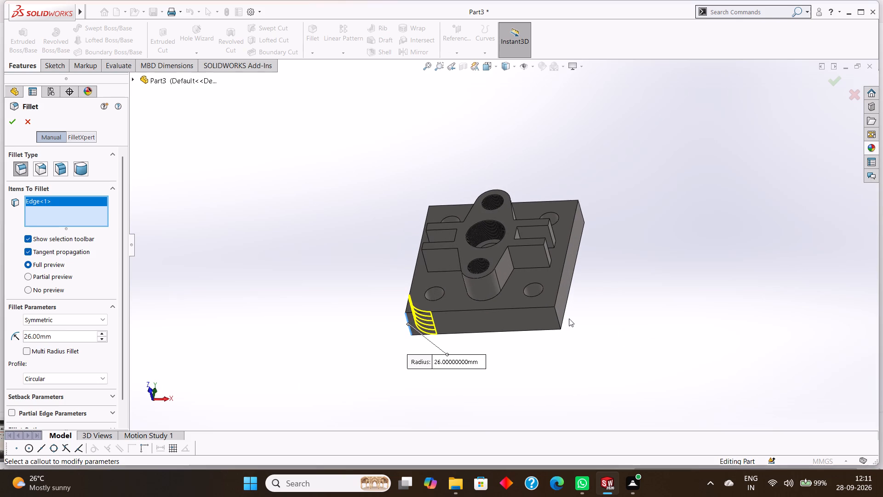
click(556, 314)
middle_drag(630, 187, 609, 302)
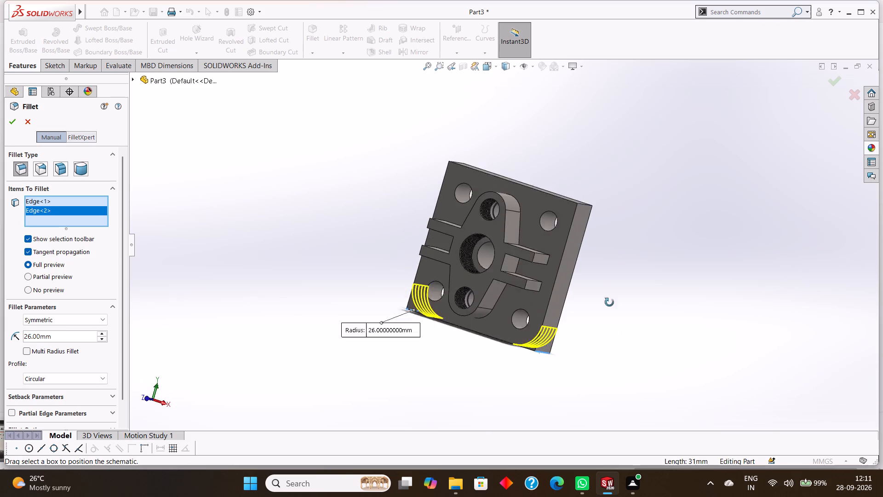
middle_drag(609, 302, 608, 321)
click(582, 211)
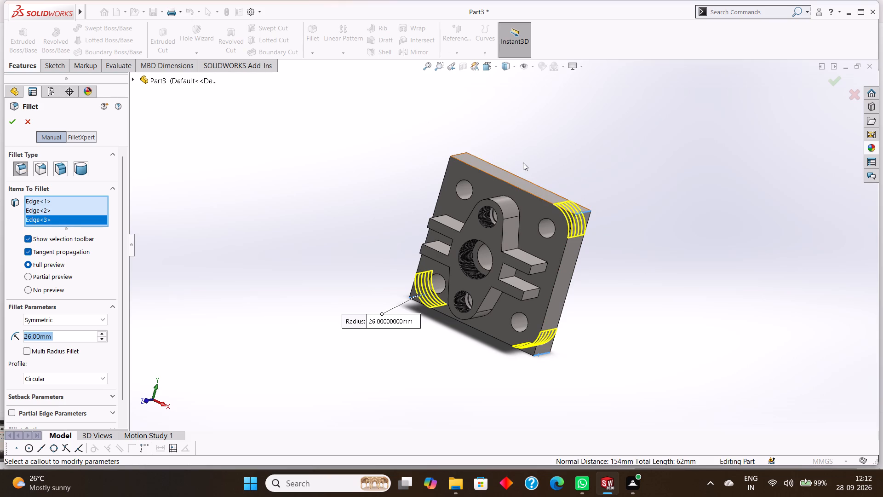
middle_drag(531, 139, 581, 169)
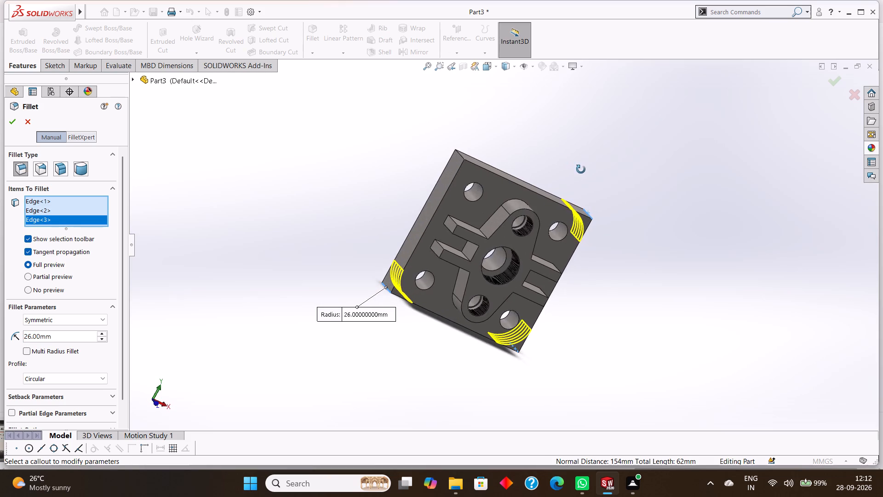
middle_drag(581, 169, 590, 174)
middle_drag(482, 131, 496, 151)
scroll(496, 151, down, 1)
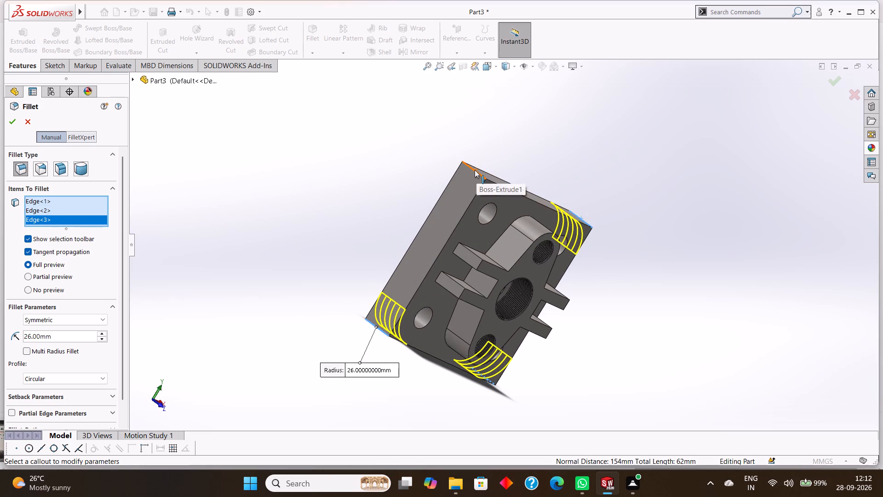
click(475, 170)
middle_drag(677, 262, 645, 202)
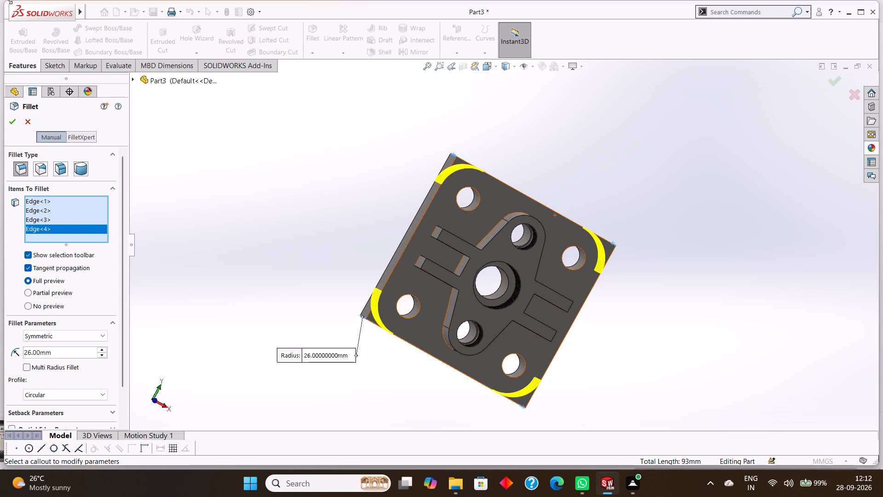
click(14, 120)
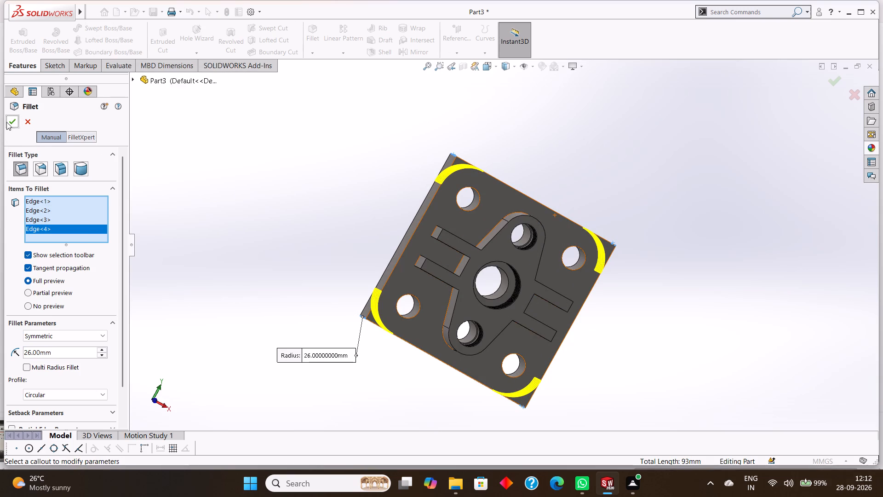
click(6, 122)
click(268, 126)
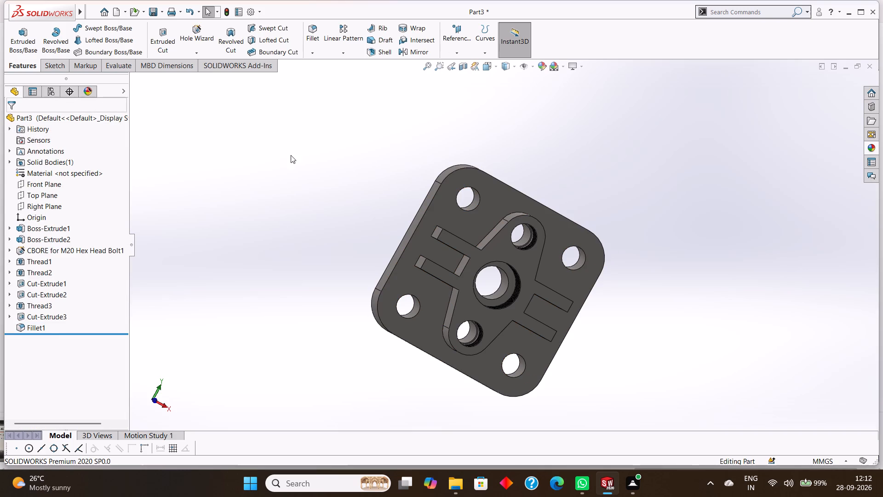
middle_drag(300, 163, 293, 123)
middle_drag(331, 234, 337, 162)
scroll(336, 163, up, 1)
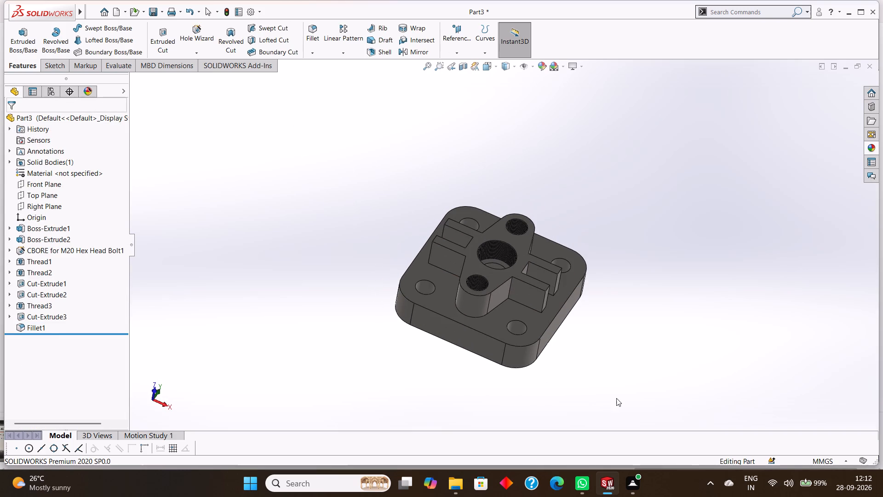
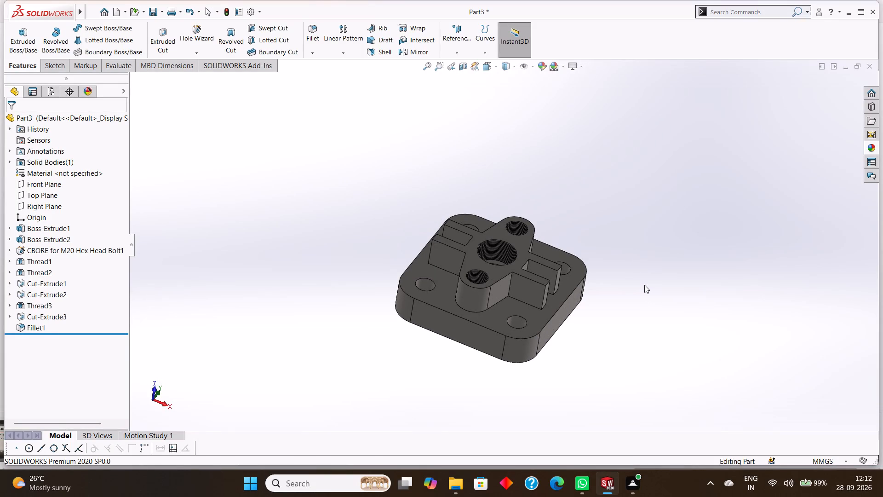
Save the part in the tryfuji folder as a SOLIDWORKS Part named "central bearing mount".
key(ctrl+s)
key(BackSpace)
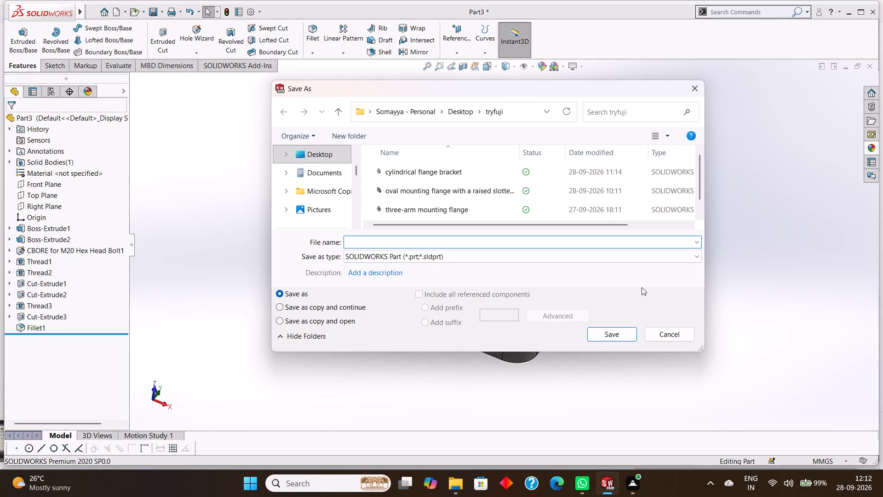
text(cent)
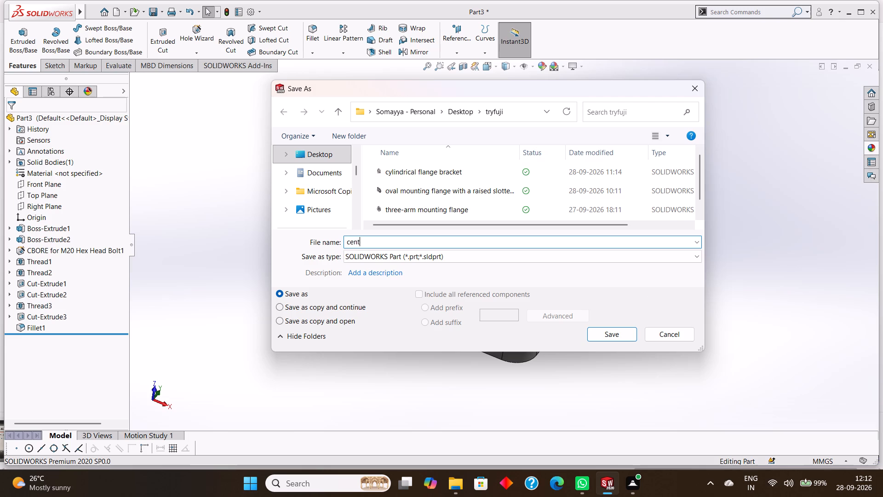
text(ral bearing mount)
key(Return)
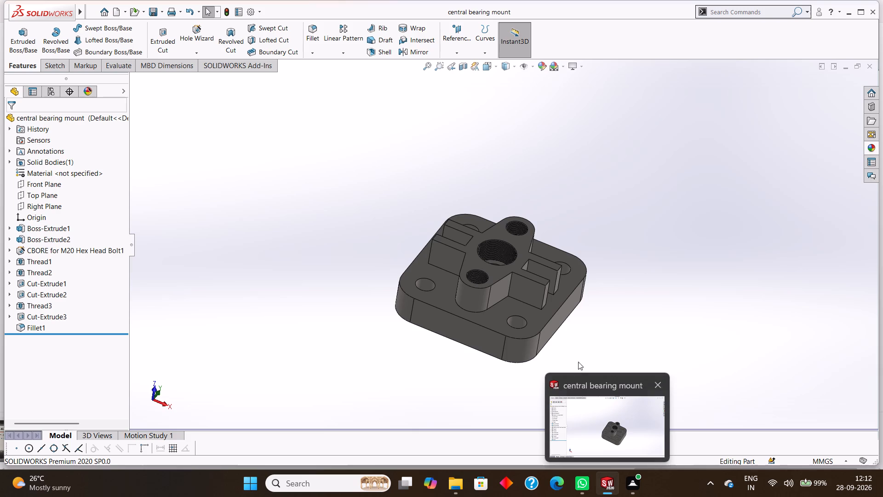
Save a PDF version of the part in the tryfuji folder under the name "central bearing mount".
click(162, 12)
click(176, 34)
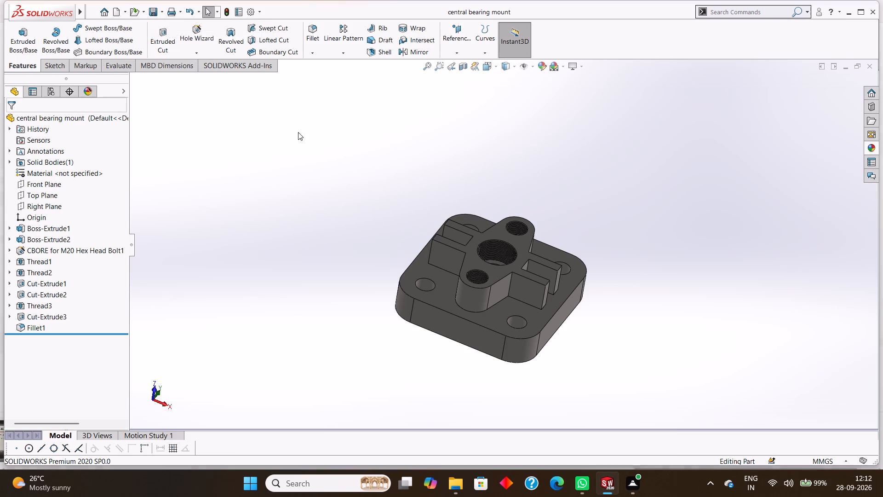
click(453, 259)
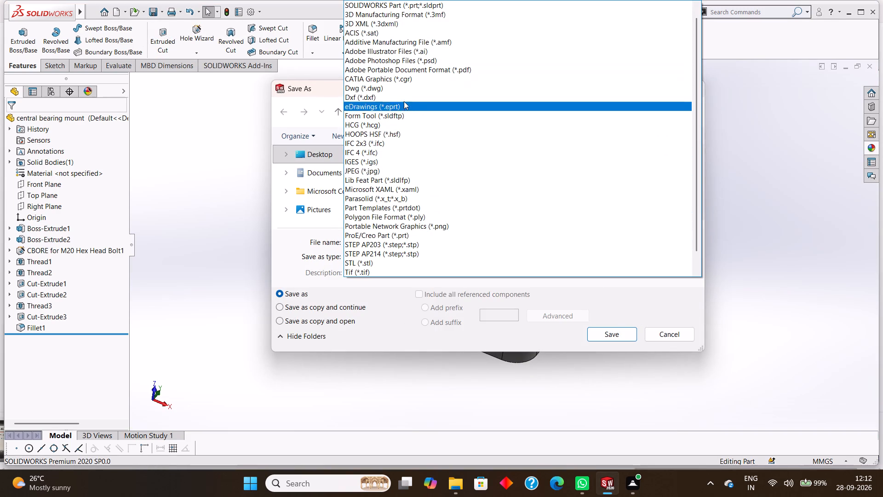
click(404, 67)
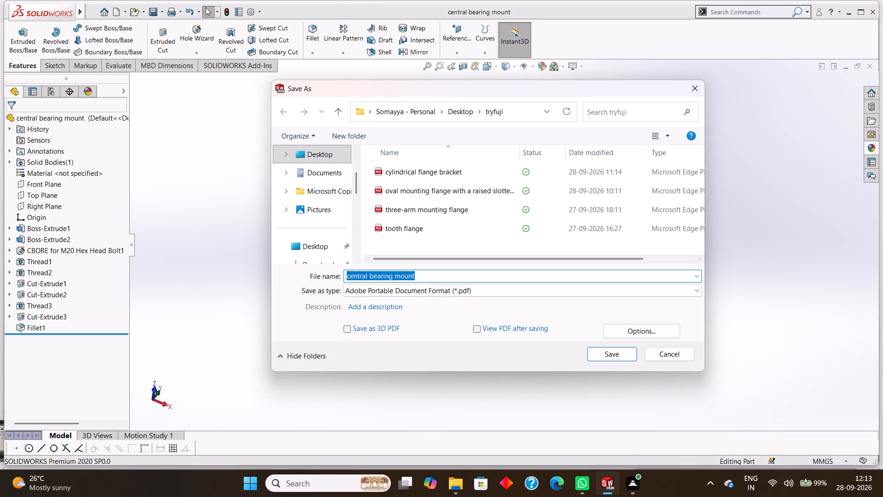
click(423, 273)
click(597, 355)
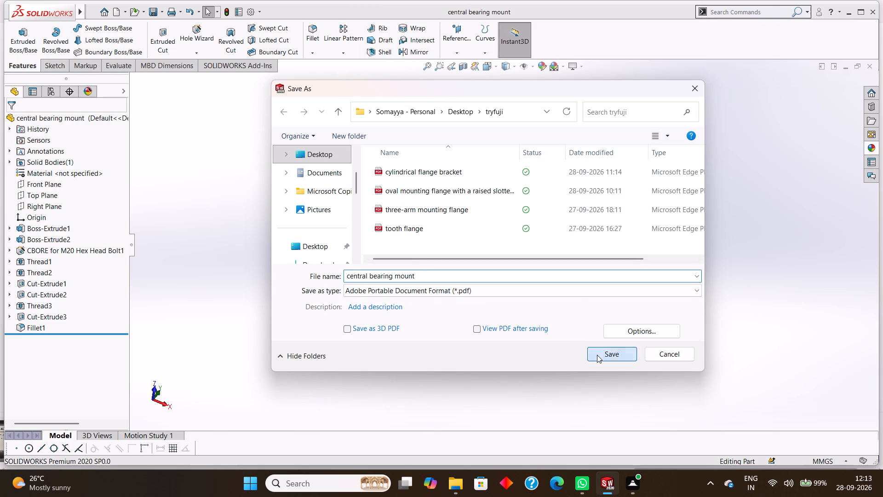